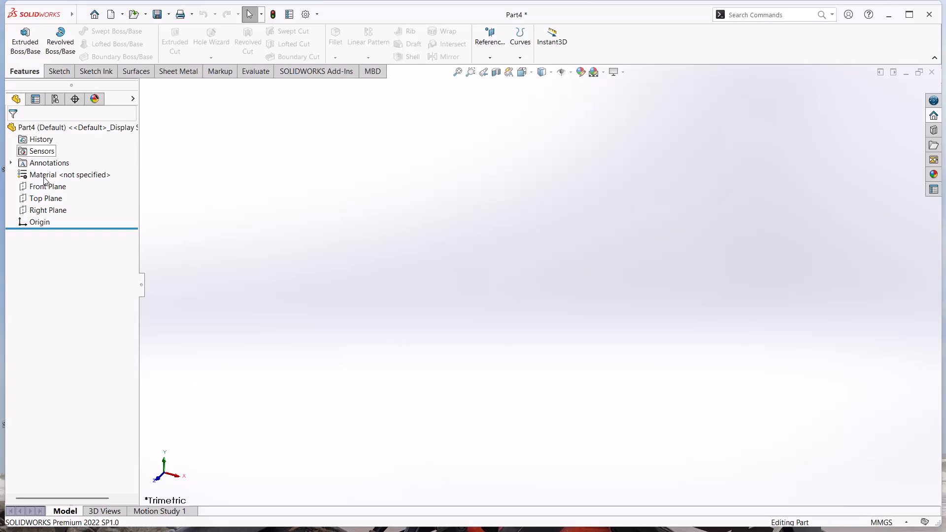
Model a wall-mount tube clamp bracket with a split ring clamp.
Start a sketch on the Front Plane and draw a vertical centerline about 210 mm long through the origin.
left_click(56, 188)
left_click(63, 170)
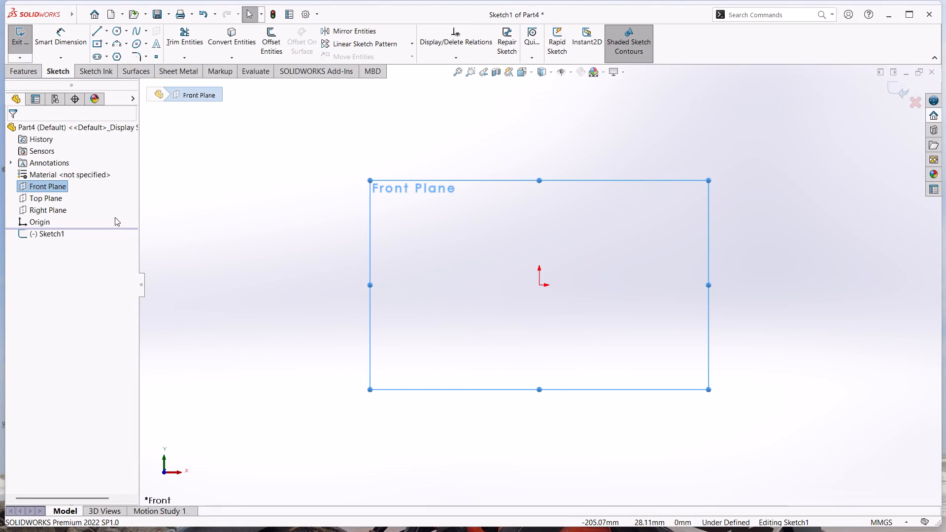
left_click(109, 28)
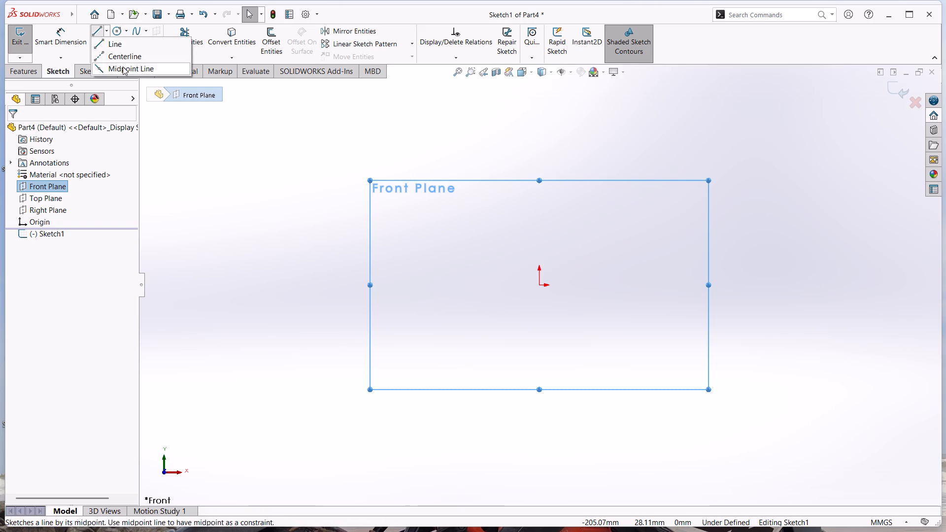
left_click(125, 59)
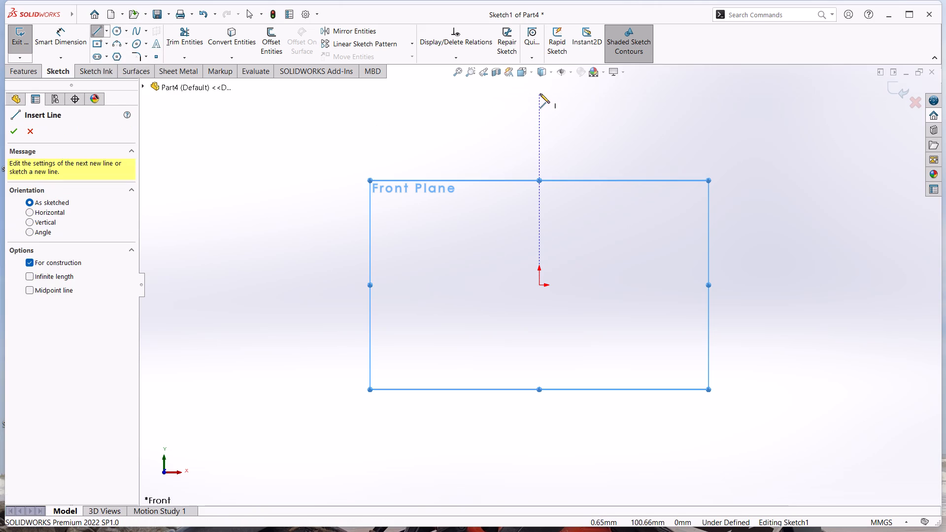
left_click(540, 94)
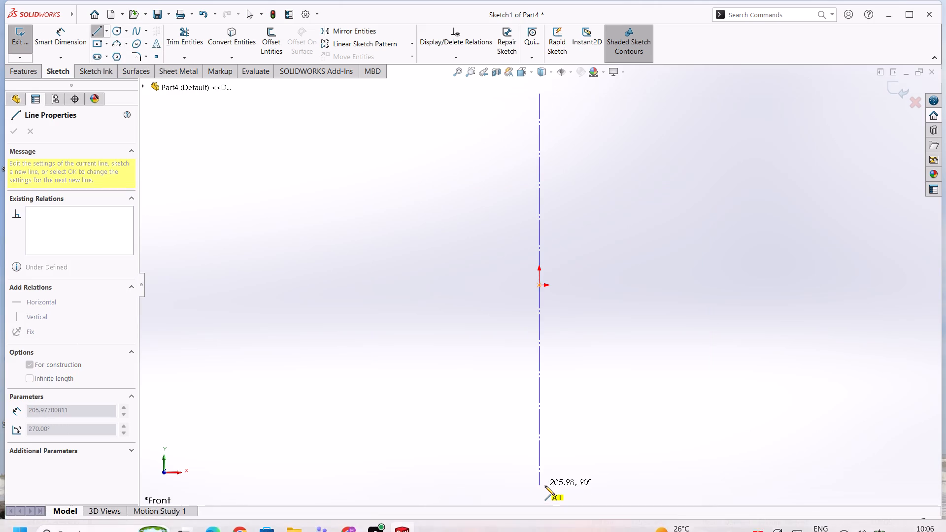
left_click(540, 492)
key("Escape")
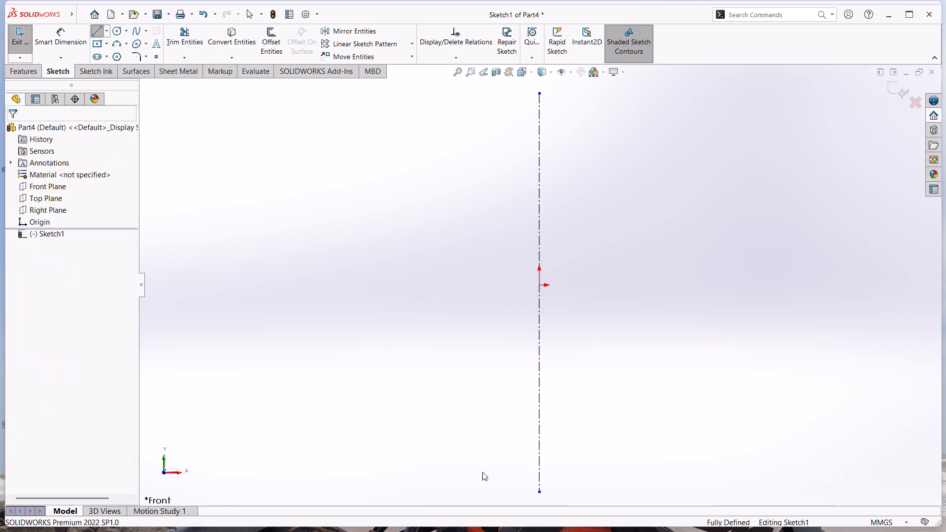
Draw a horizontal centerline about 369 mm long through the origin, extending to both sides of the vertical centerline.
left_click(108, 30)
left_click(109, 55)
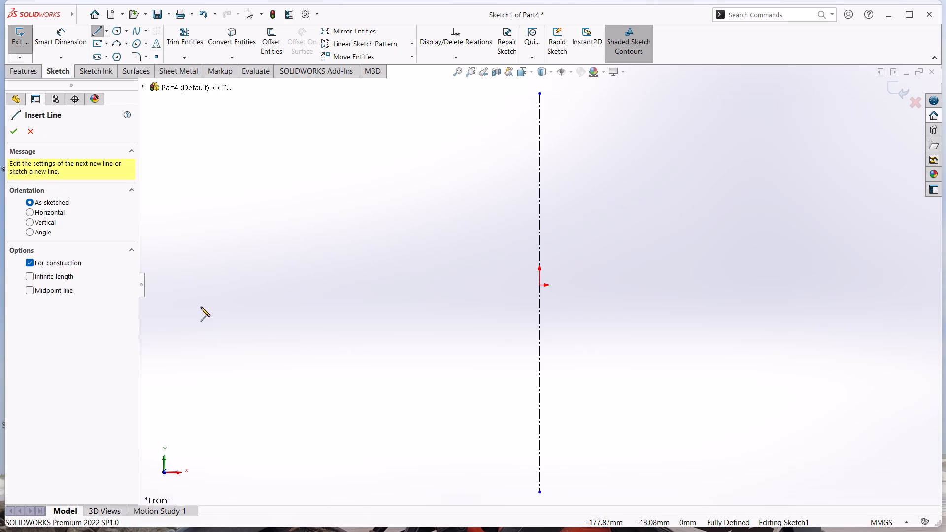
left_click(200, 285)
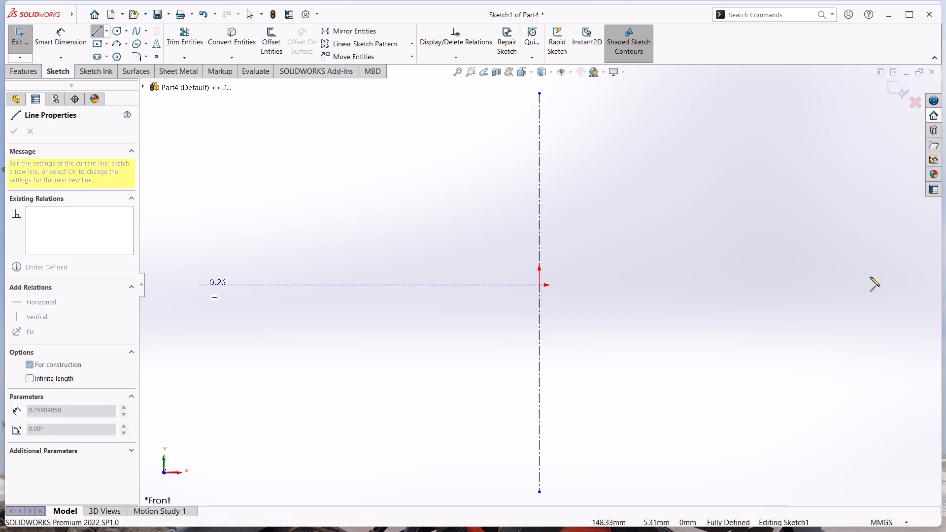
left_click(902, 285)
key("Escape")
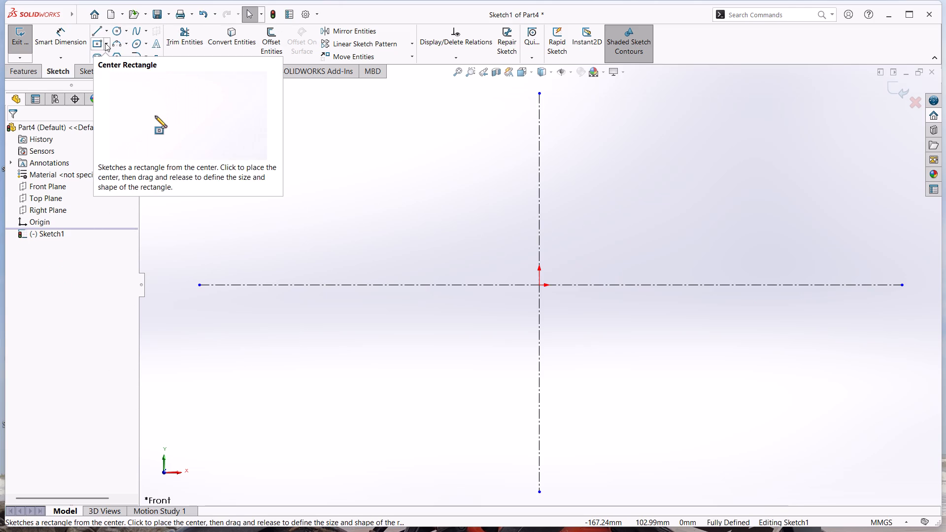
Sketch a center rectangle about 182 mm wide and 80 mm high, centred on the origin.
left_click(105, 42)
left_click(100, 69)
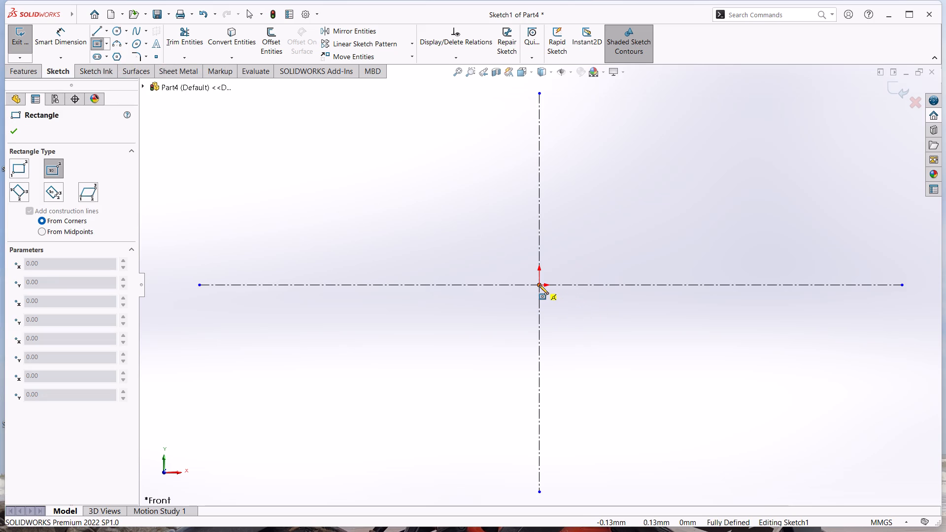
left_click(96, 45)
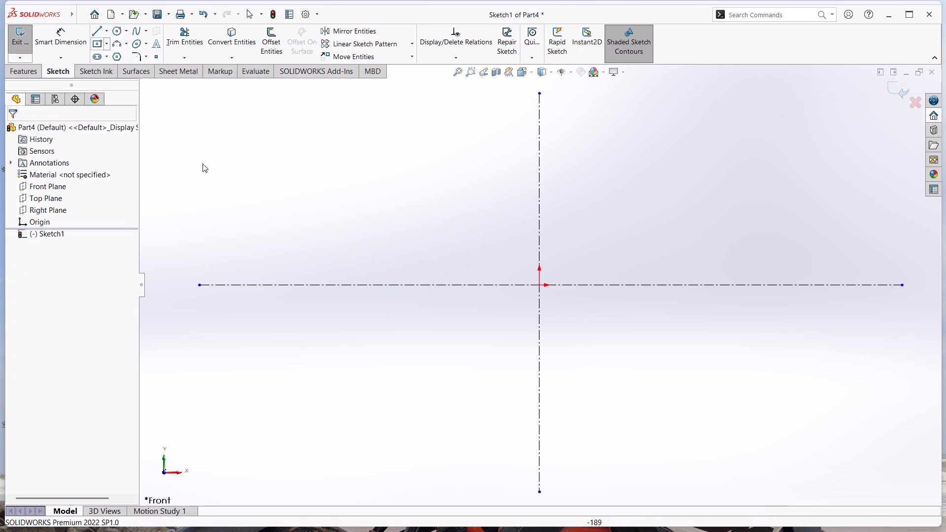
left_click(107, 45)
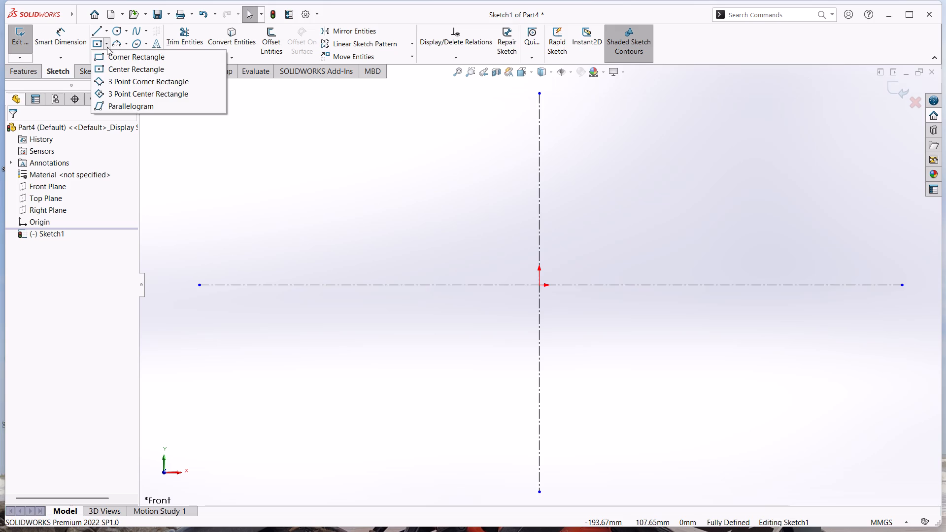
left_click(109, 66)
left_click(538, 283)
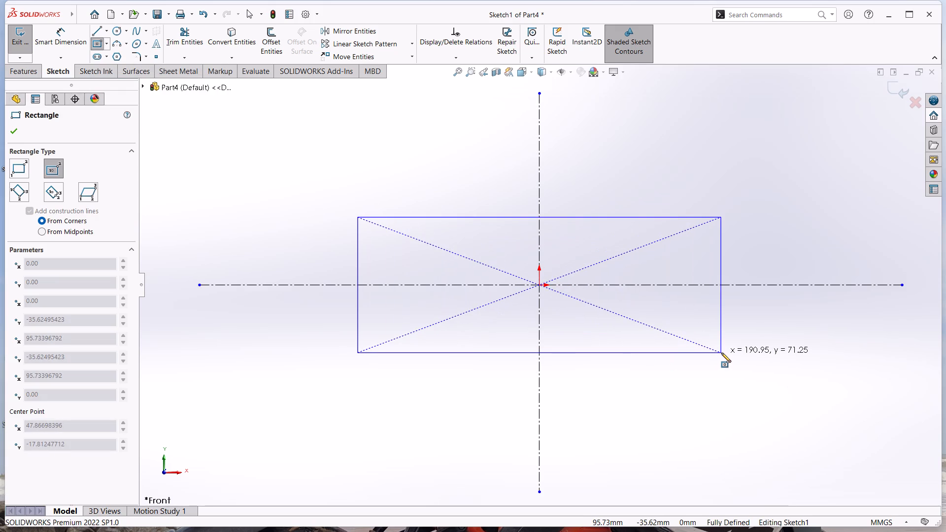
left_click(732, 361)
key("Escape")
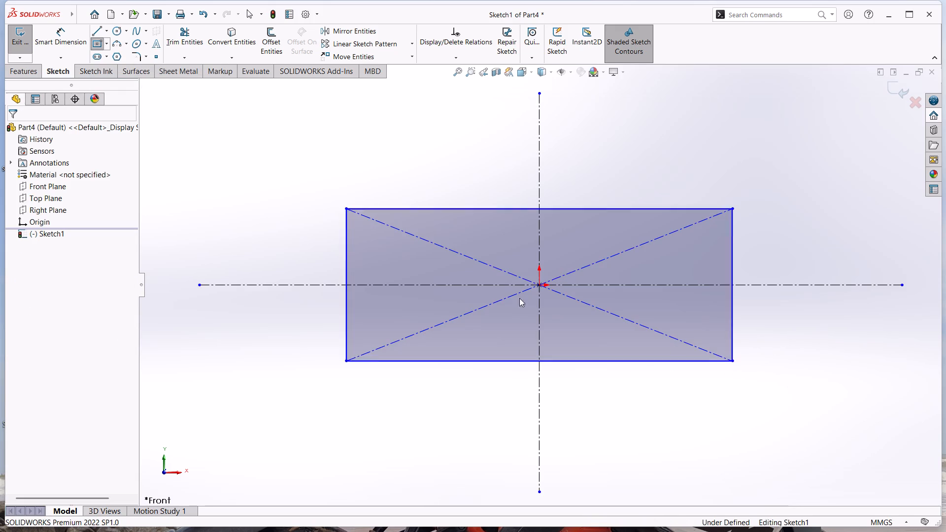
Dimension the rectangle's vertical side and set its height to 72 mm (25+22+25).
left_click(55, 34)
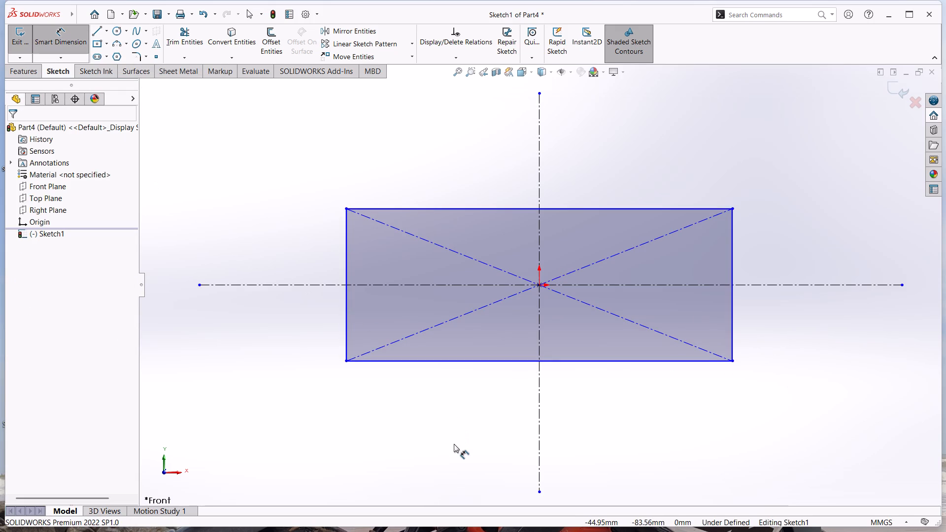
left_click(346, 317)
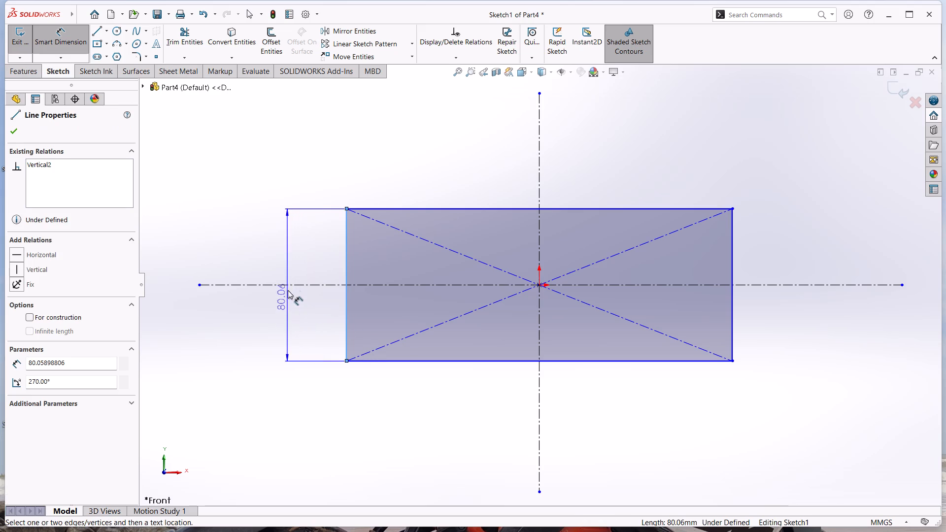
left_click(288, 276)
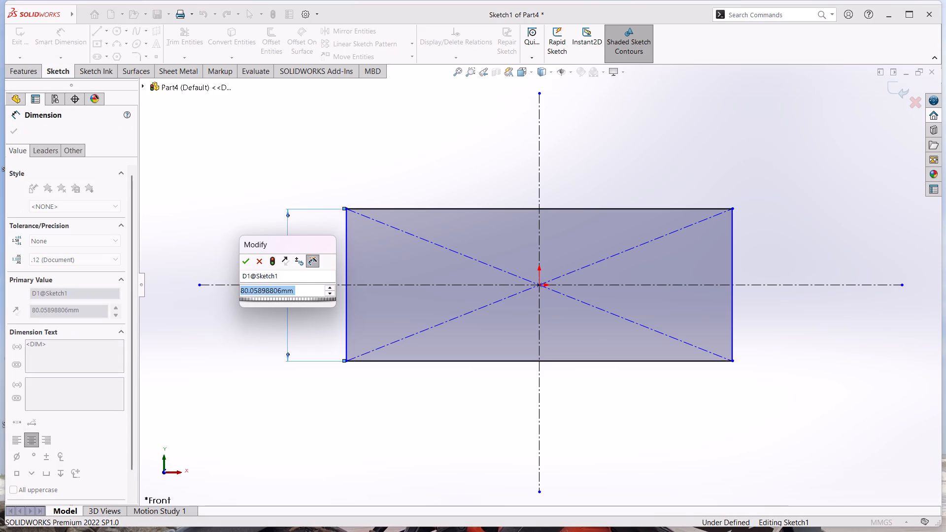
type("25")
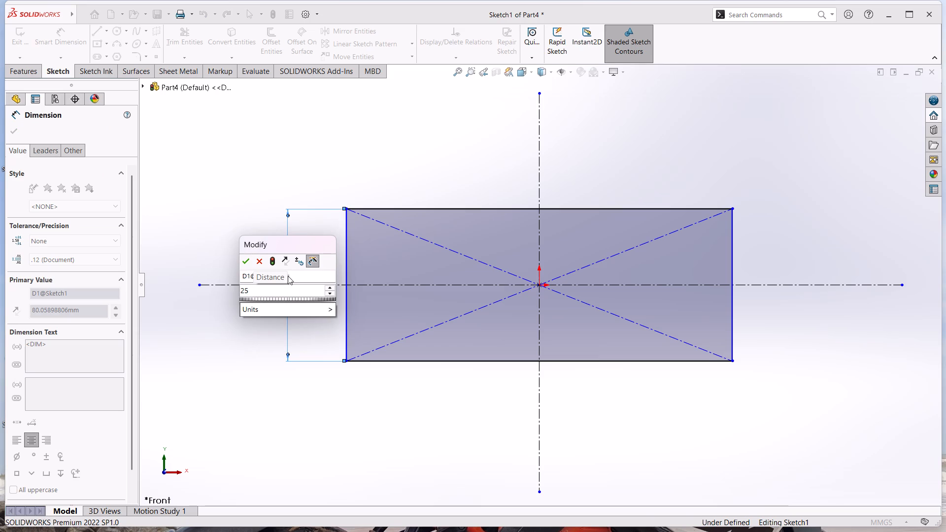
type("+22+")
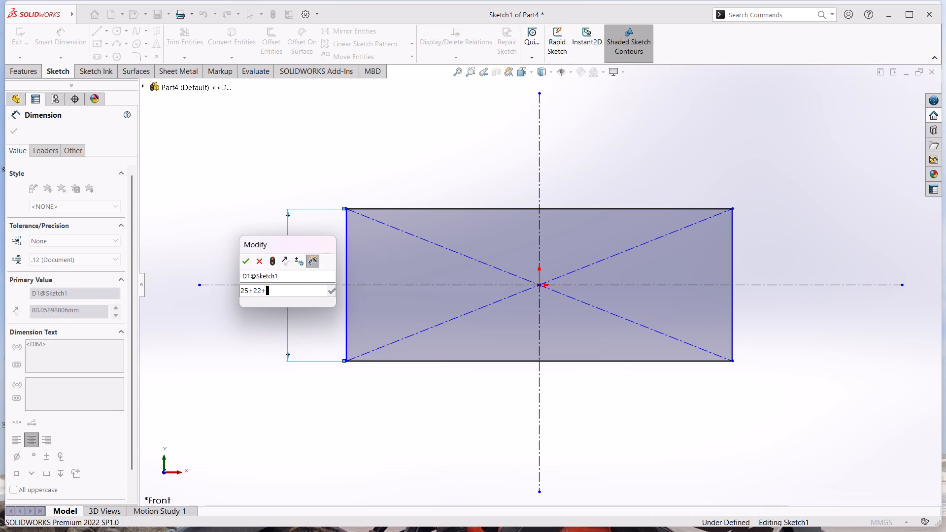
type("25")
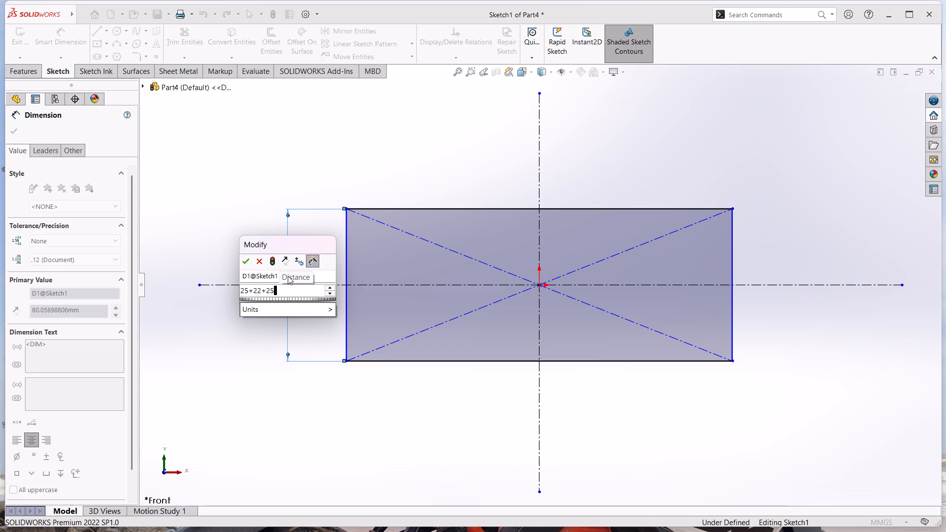
key("Return")
left_click(359, 418)
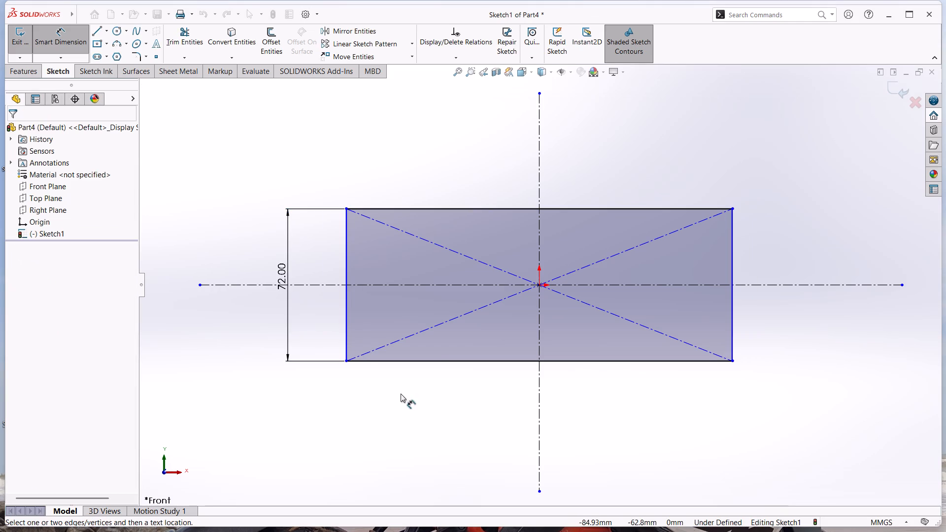
Dimension the rectangle's upper edge and set its width to 120 mm (21+26+26+47).
left_click(473, 210)
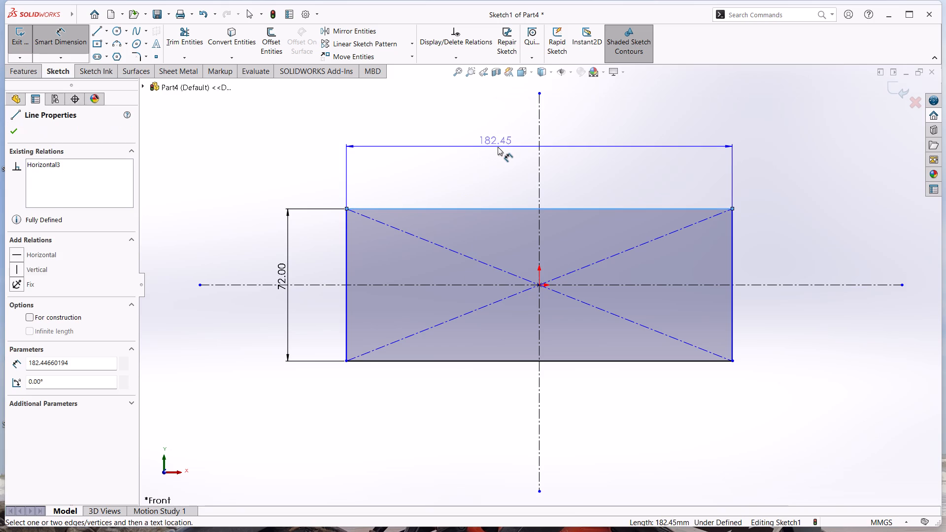
left_click(498, 147)
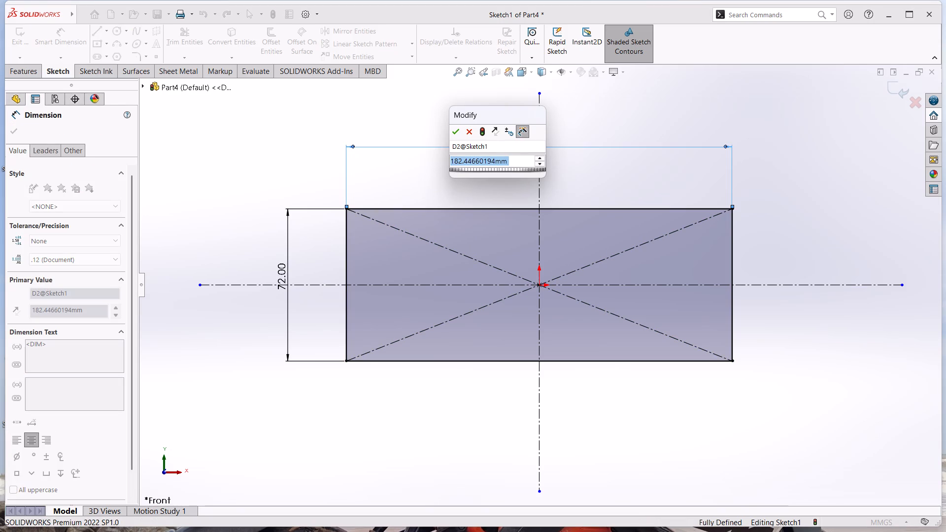
type("21")
type("+26+26")
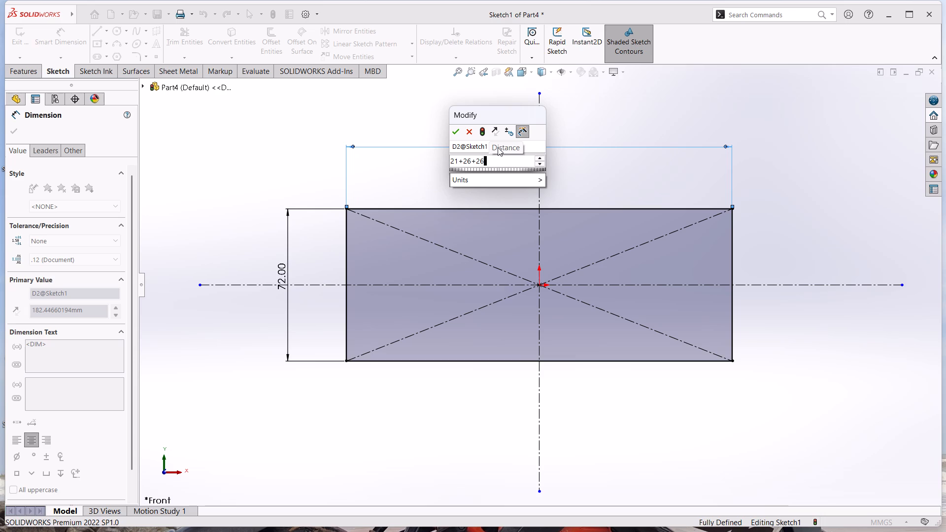
key("plus")
type("47")
key("Return")
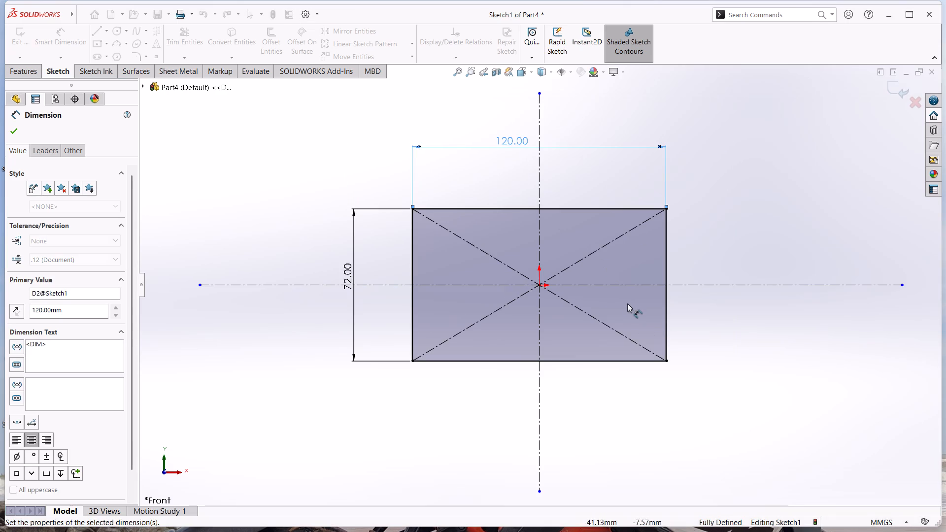
left_click(727, 435)
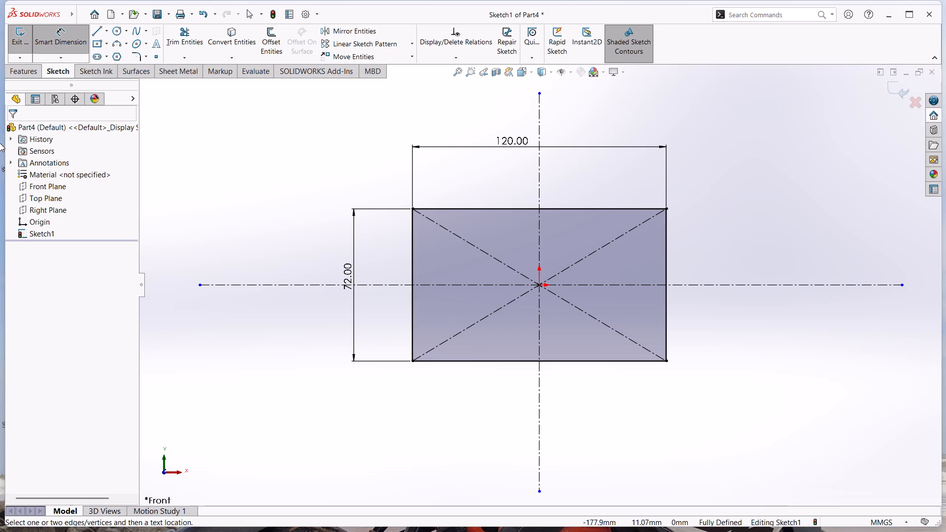
Exit the sketch and extrude the rectangle as a Mid Plane boss with a depth of 18 mm.
left_click(27, 32)
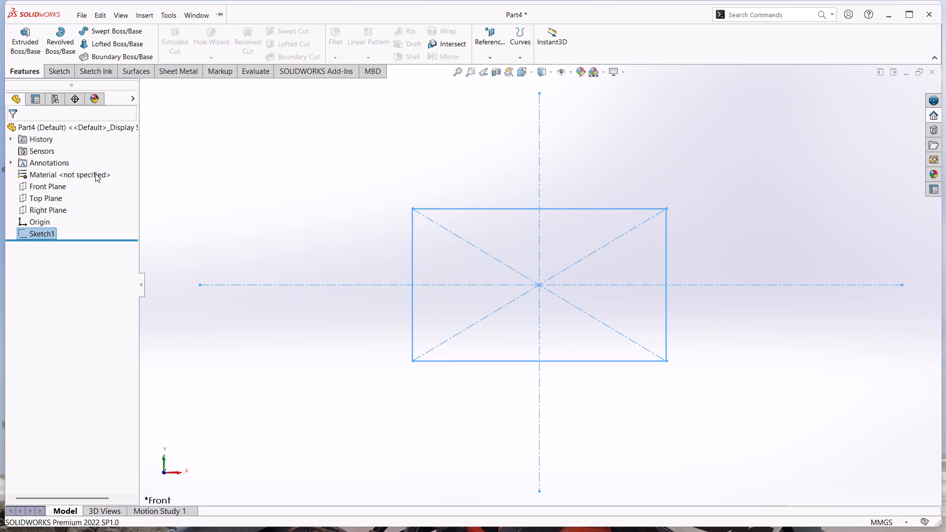
middle_click_drag(267, 237, 267, 232)
middle_click_drag(267, 232, 268, 226)
left_click(34, 47)
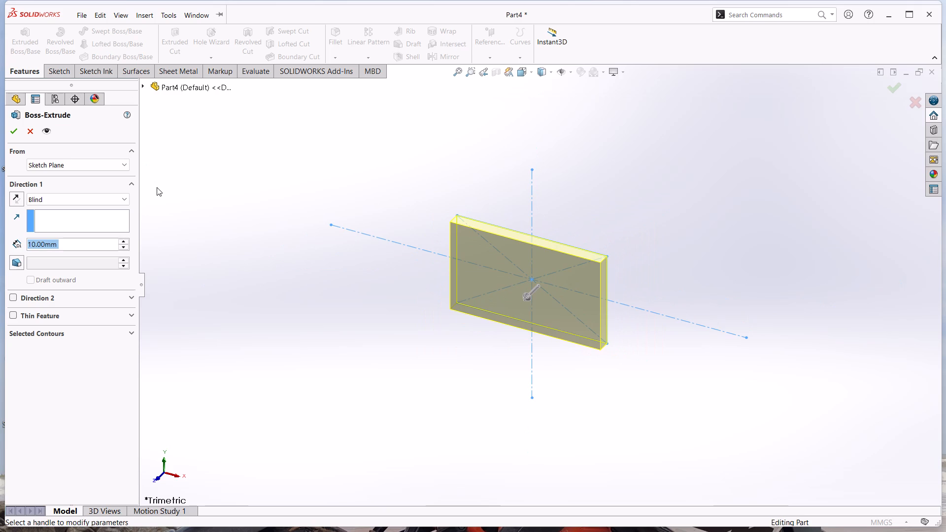
left_click(52, 196)
left_click(58, 253)
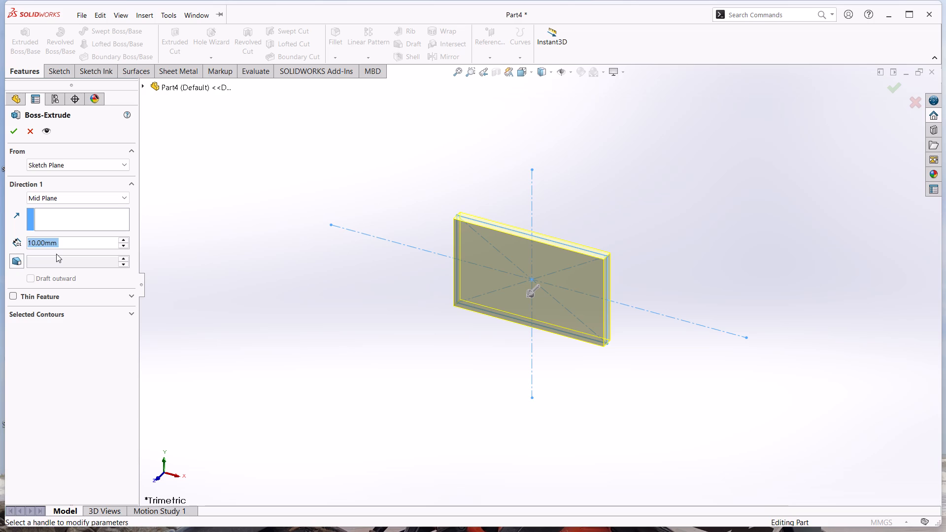
type("18")
key("Return")
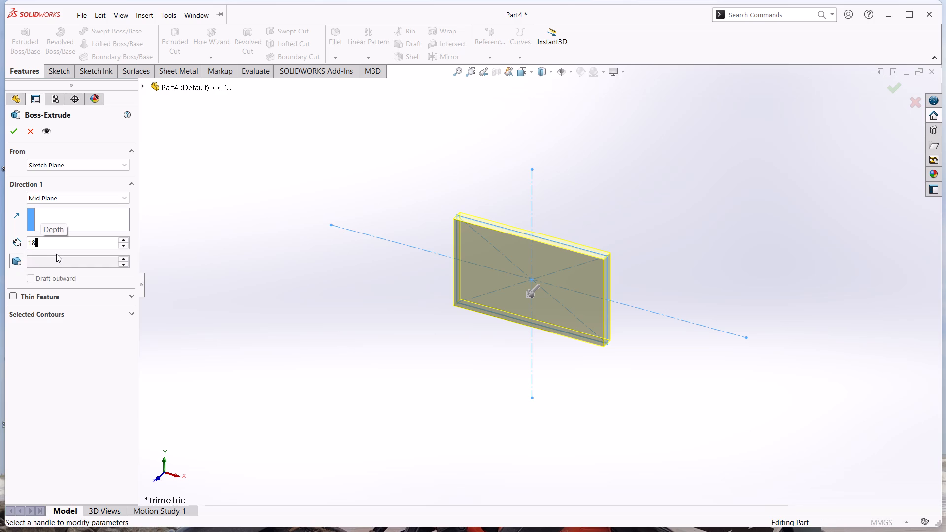
left_click(17, 133)
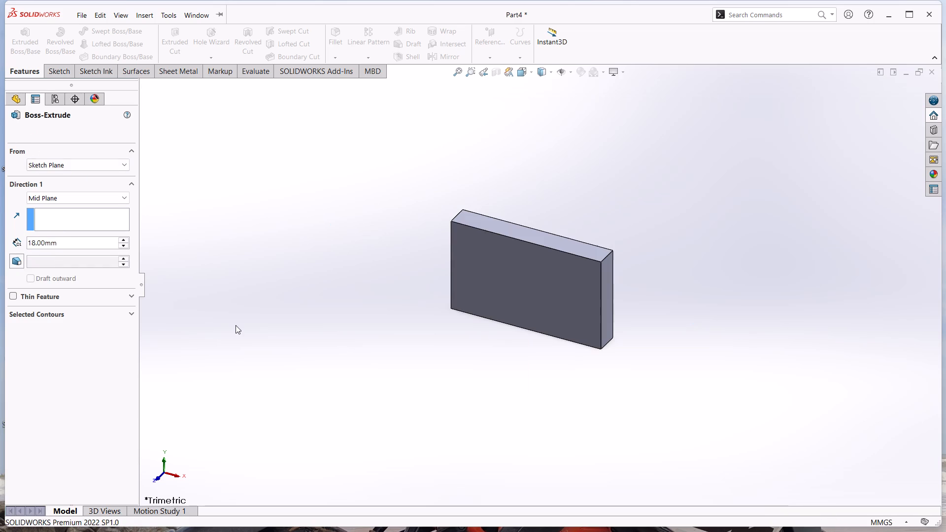
left_click(236, 325)
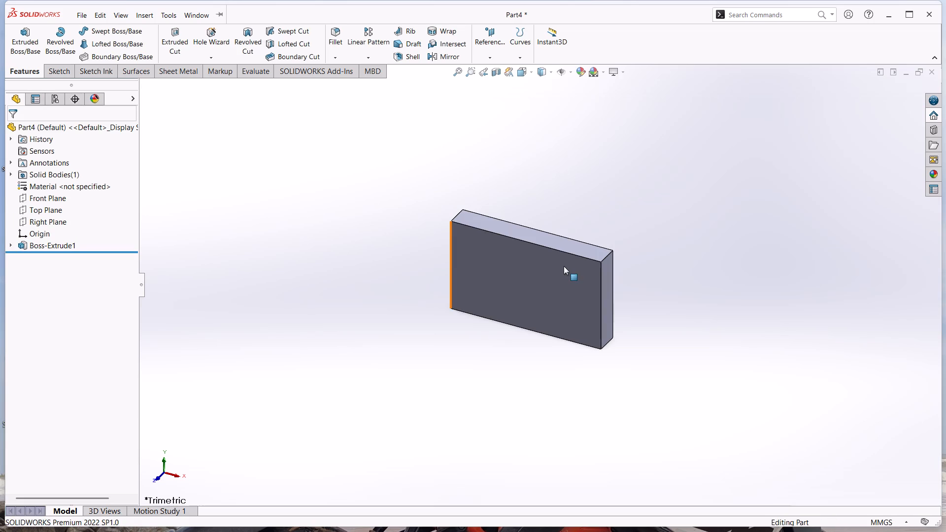
Start a new sketch on the large front face of the extruded block.
left_click(544, 296)
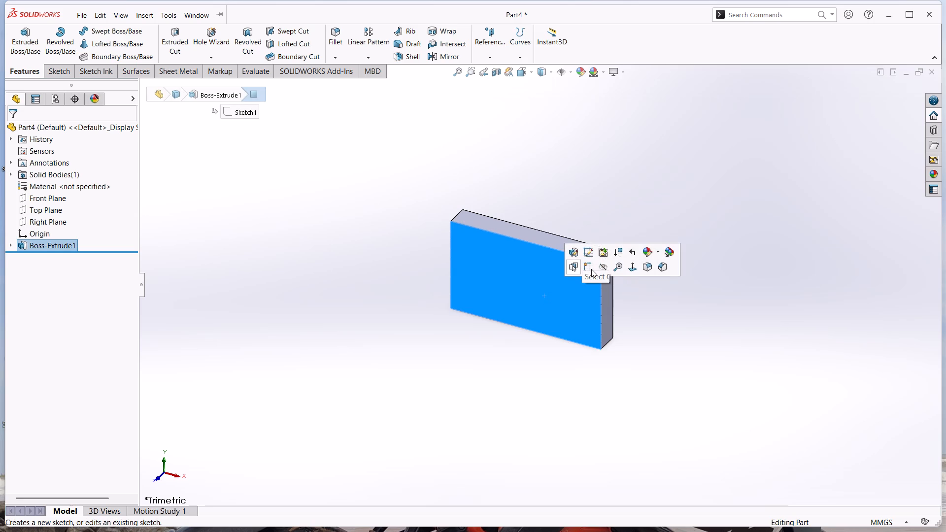
left_click(591, 269)
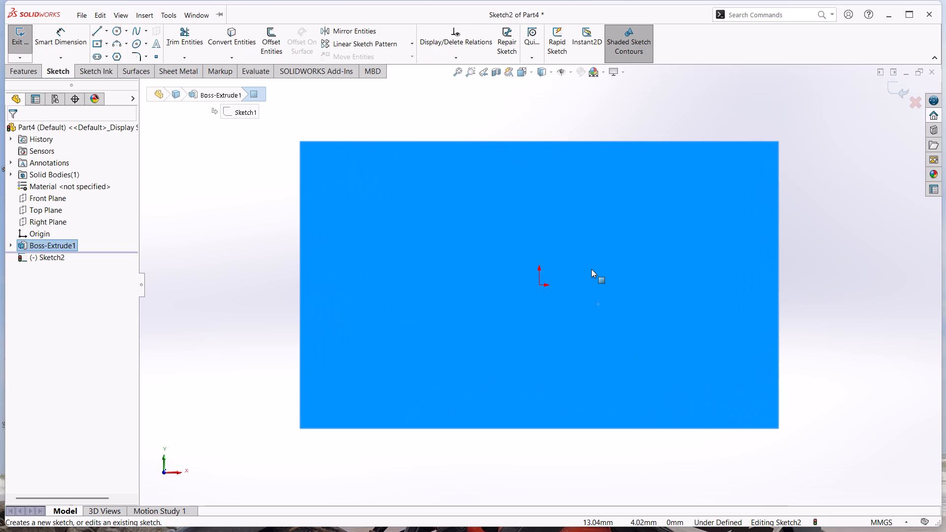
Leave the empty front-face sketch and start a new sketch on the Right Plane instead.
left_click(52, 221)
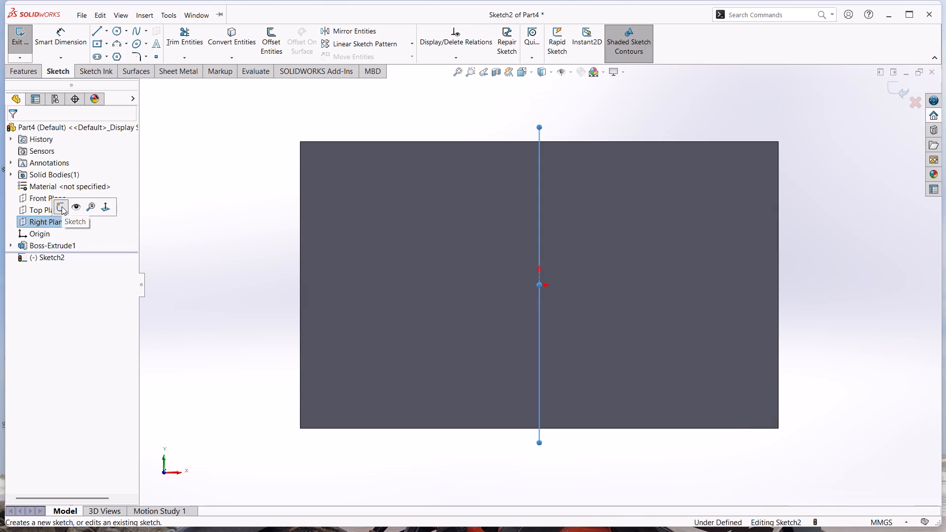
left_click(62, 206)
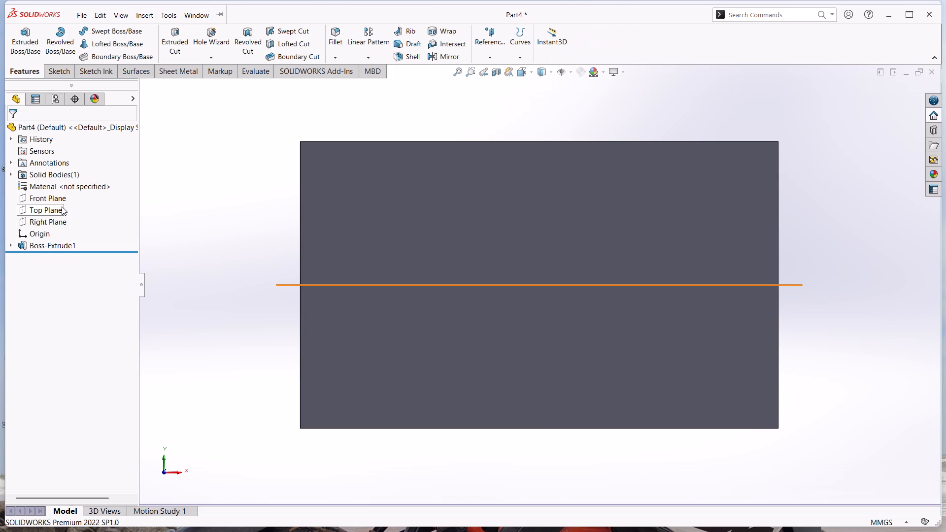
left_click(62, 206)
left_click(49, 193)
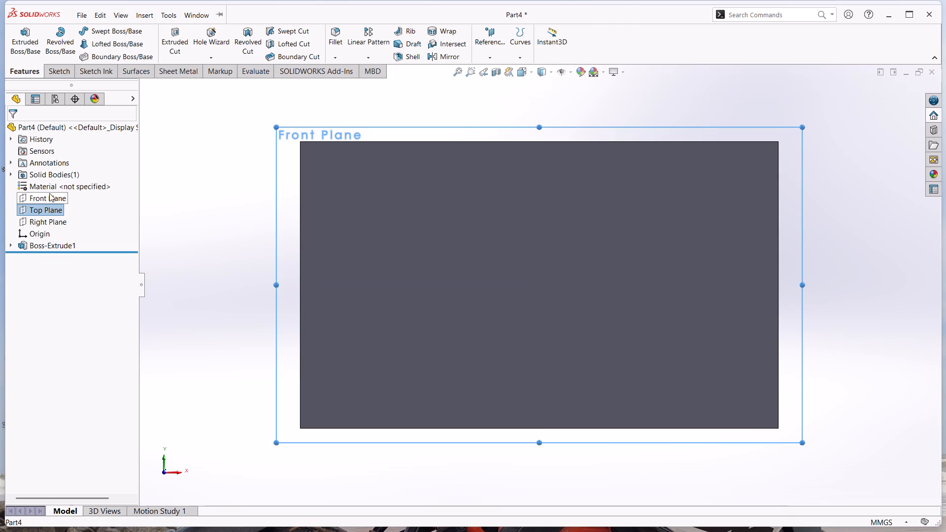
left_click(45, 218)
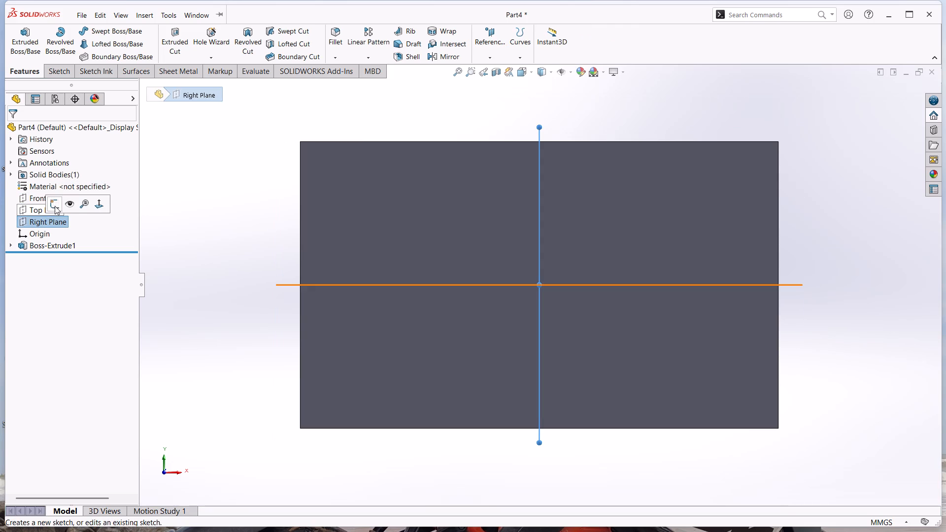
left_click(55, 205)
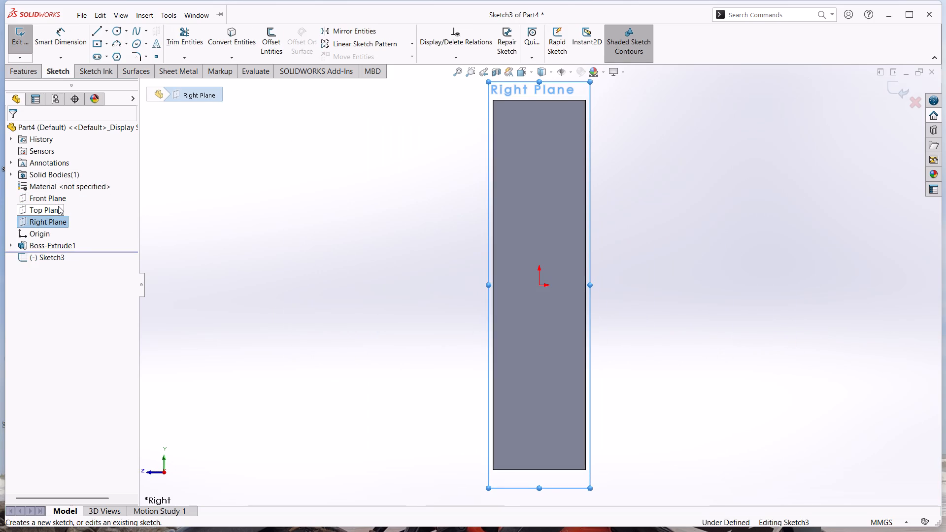
Undo back through the extrusion, both dimensions and the centre rectangle until only the two centerlines remain in the first sketch.
key("ctrl+z")
key("ctrl+z")
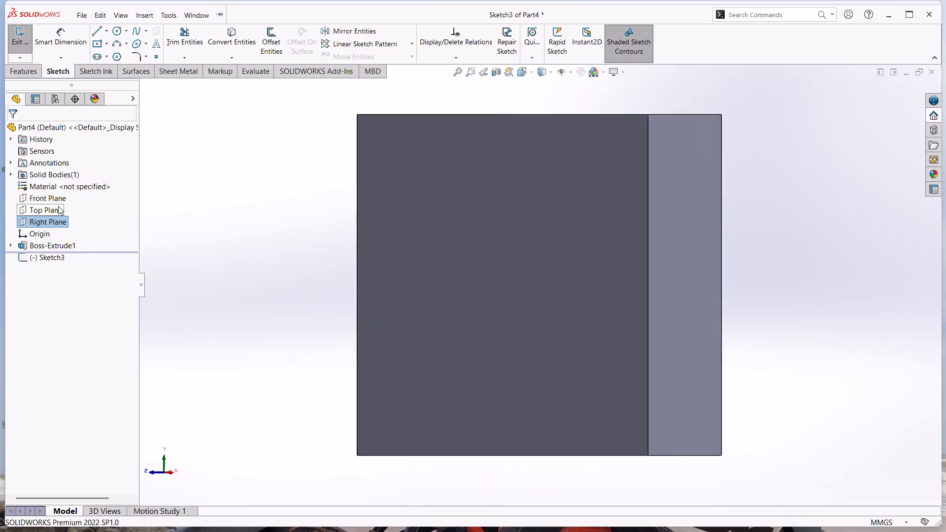
key("ctrl+z")
key("ctrl+z")
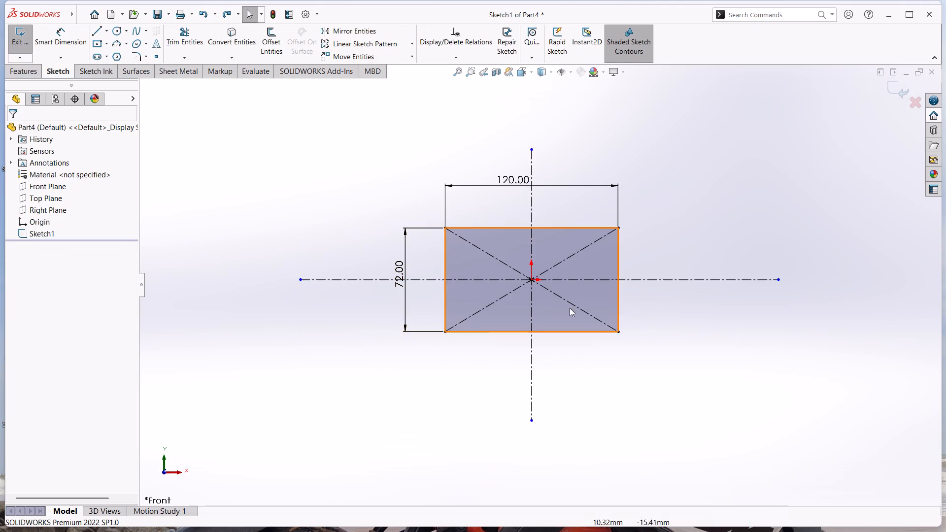
left_click(627, 349)
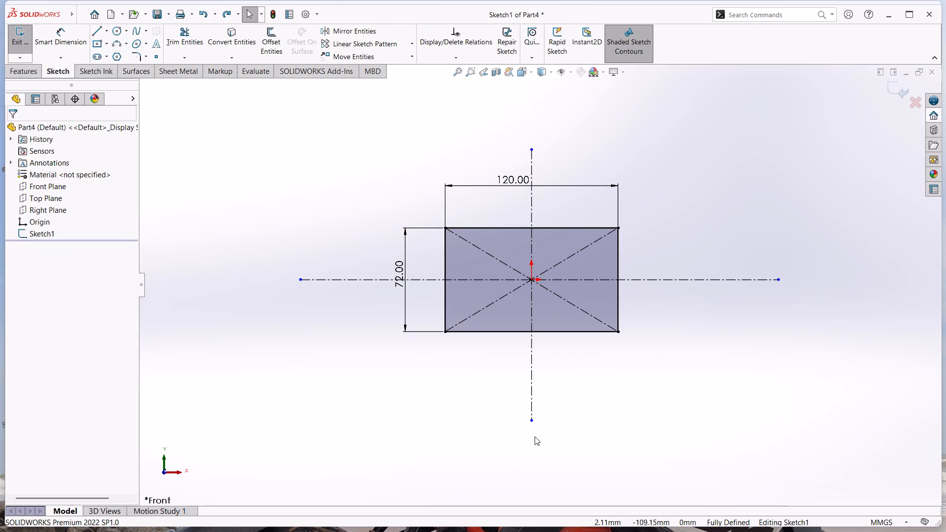
key("ctrl+z")
key("ctrl+z")
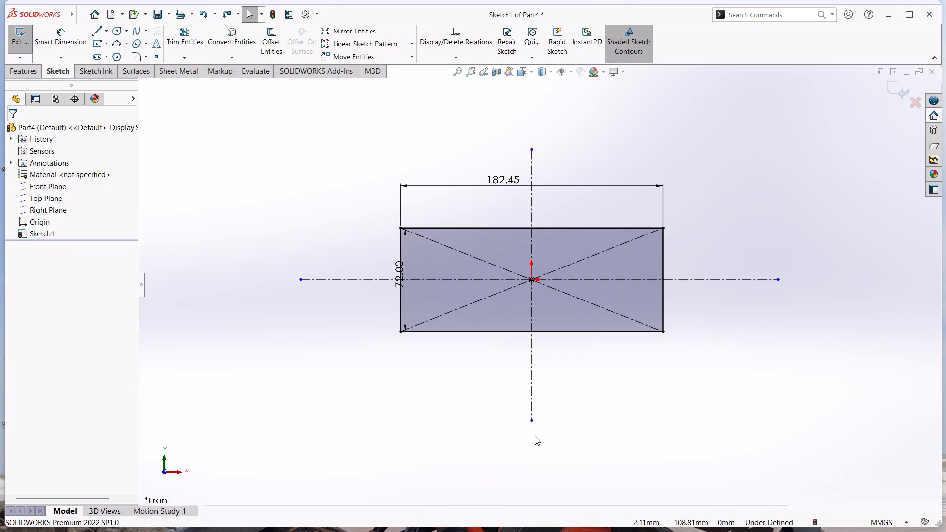
key("ctrl+z")
key("ctrl+z")
key("ctrl+z")
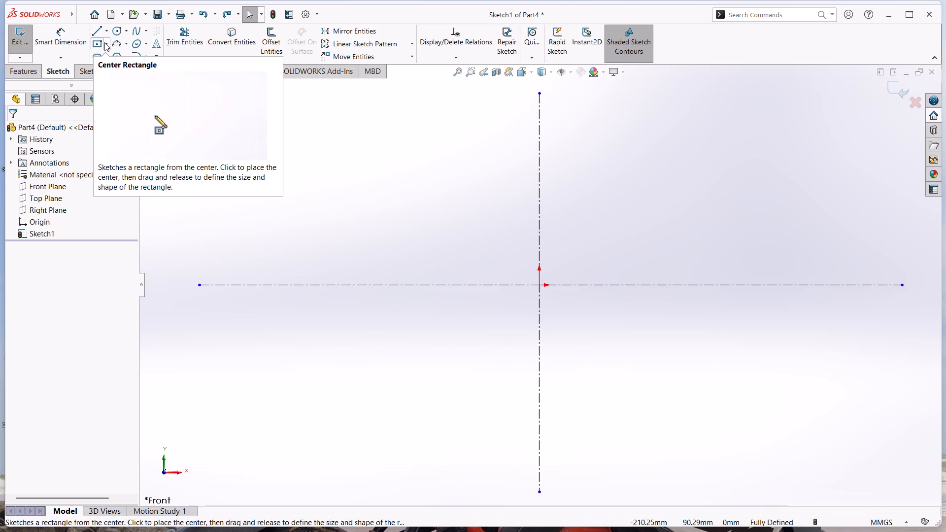
Sketch a corner rectangle of about 118 × 59 mm from the origin, above the horizontal centerline and on the positive X side.
left_click(104, 42)
left_click(108, 56)
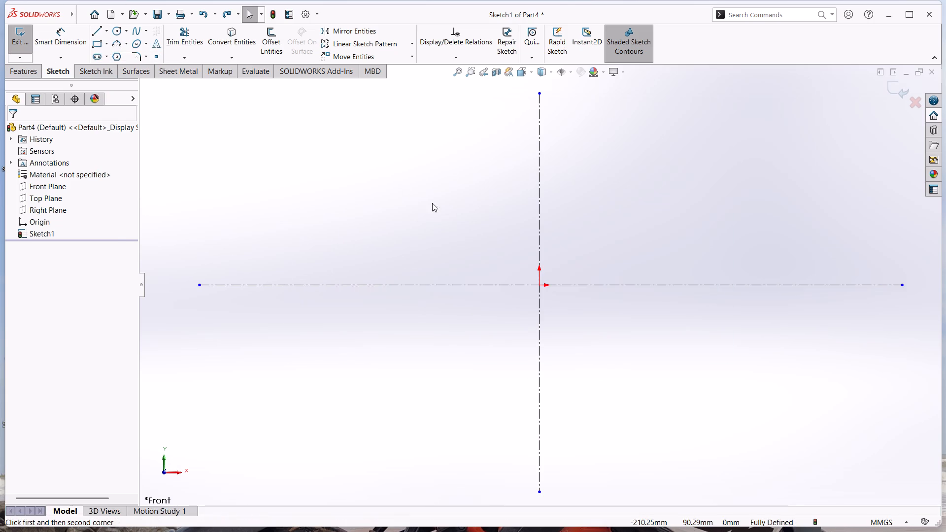
left_click(541, 286)
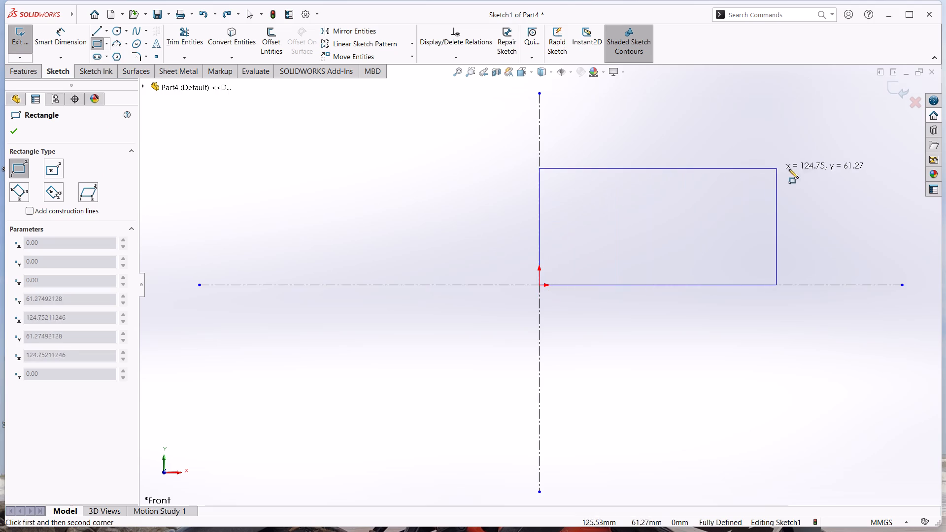
left_click(764, 172)
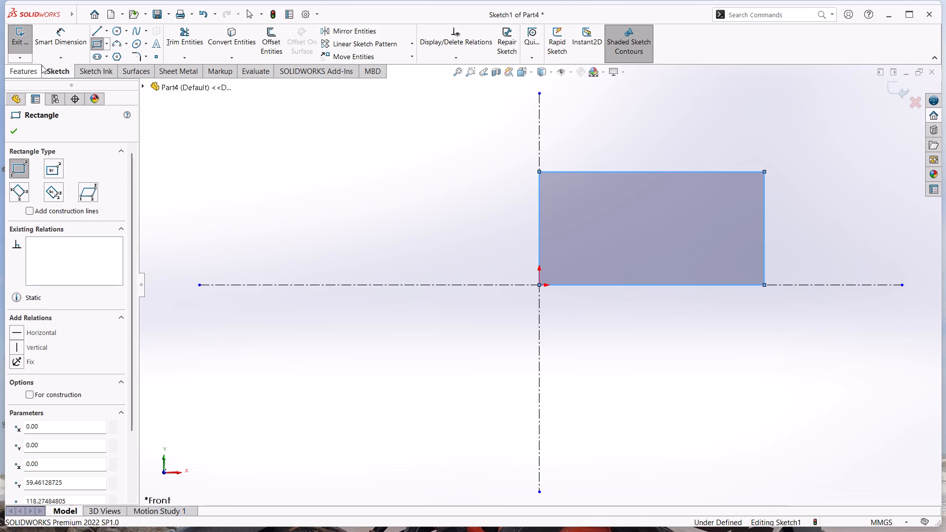
Dimension the rectangle's upper edge and set its width to 120 mm.
left_click(63, 38)
left_click(634, 170)
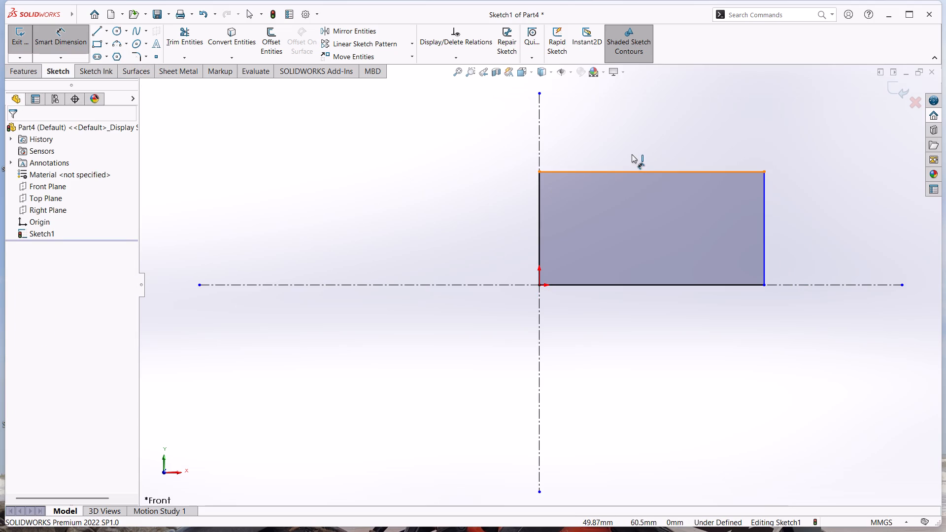
left_click(634, 146)
type("120")
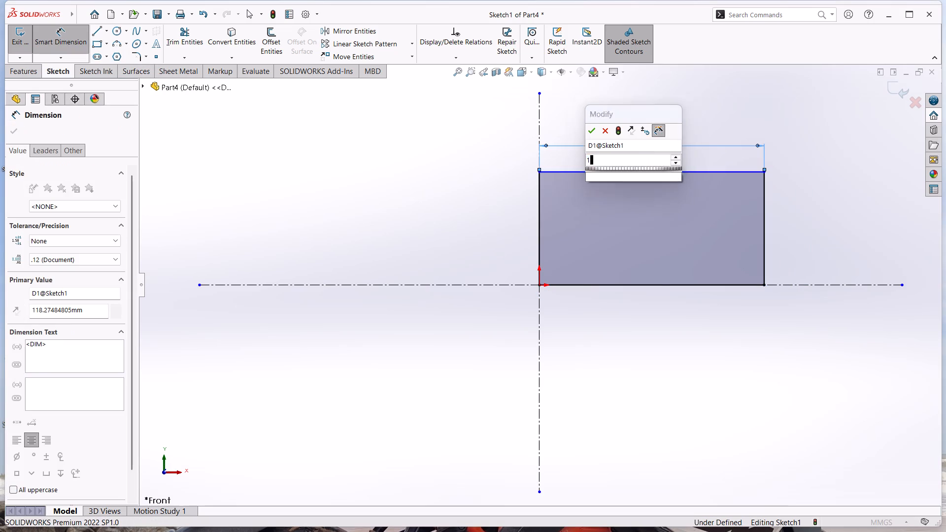
key("Return")
Dimension the rectangle's vertical side on the centerline and set its height to 72 mm (25+25+22).
left_click(538, 218)
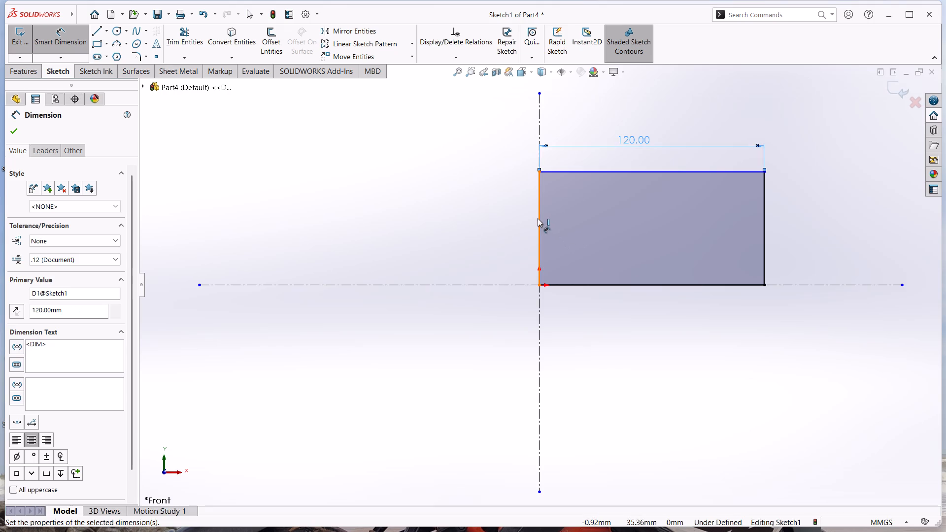
left_click(451, 228)
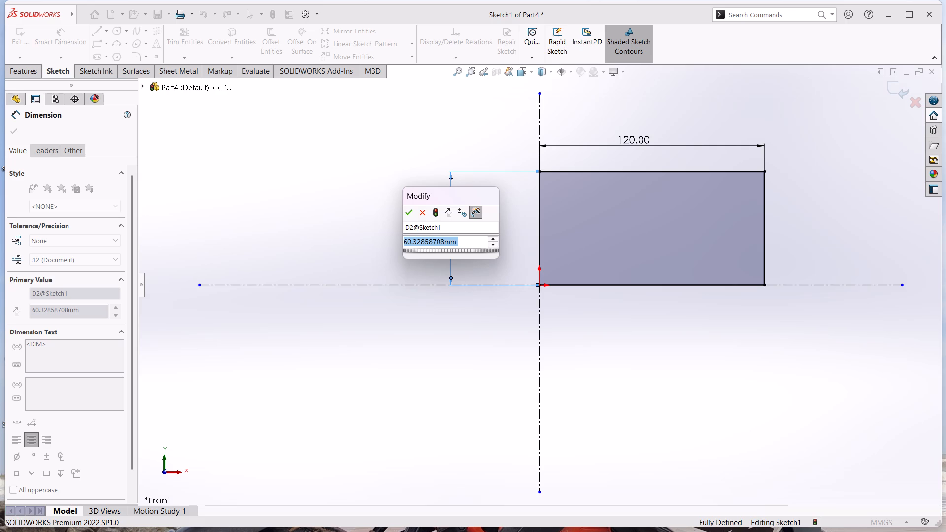
type("25")
type("+25+22")
key("Return")
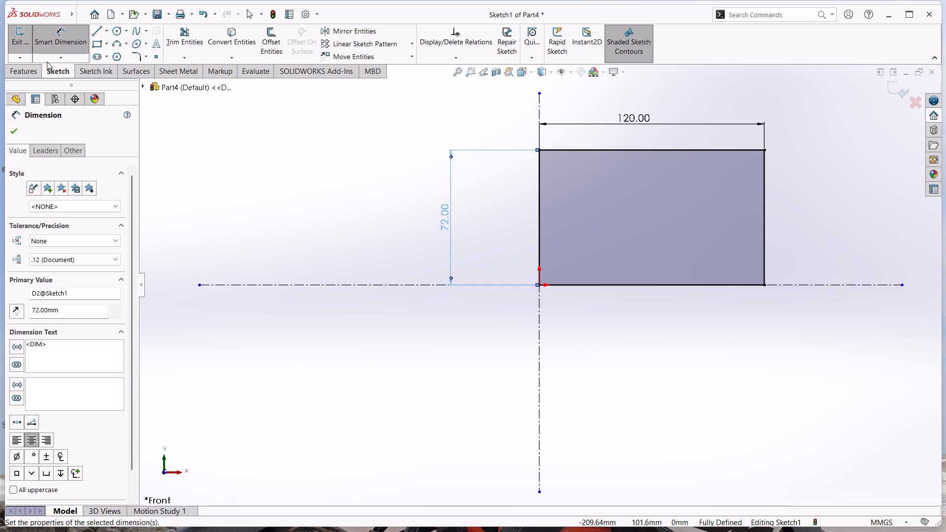
Exit the sketch and extrude the rectangle as a Mid Plane boss with a depth of 18 mm.
left_click(23, 45)
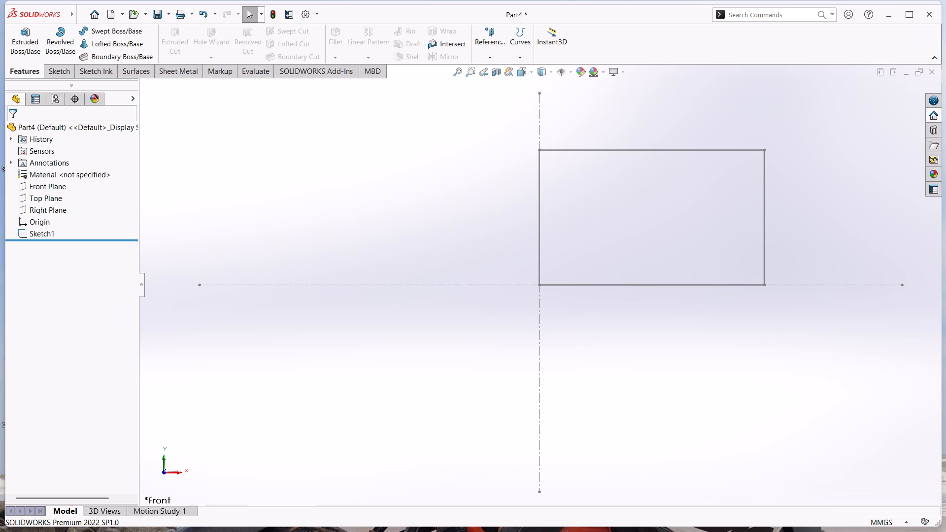
scroll(612, 188, "up", 2)
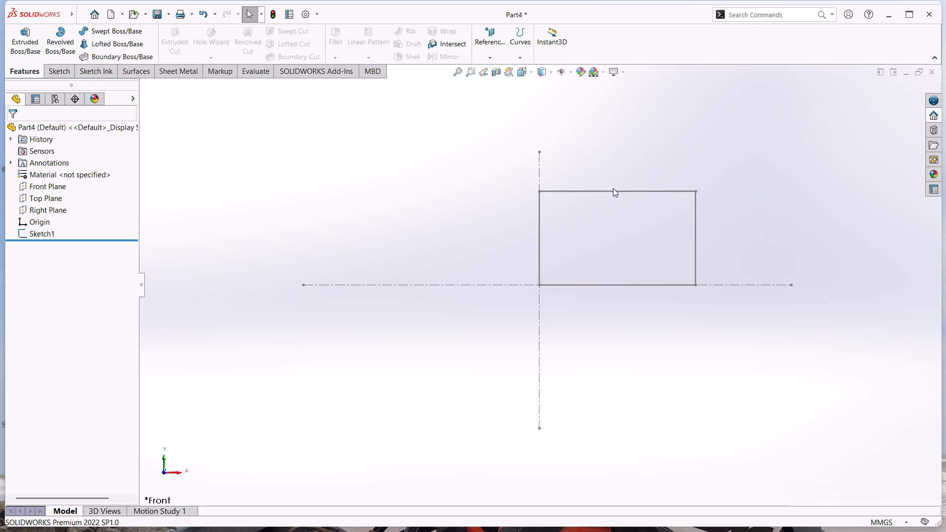
scroll(613, 188, "down", 2)
left_click(32, 34)
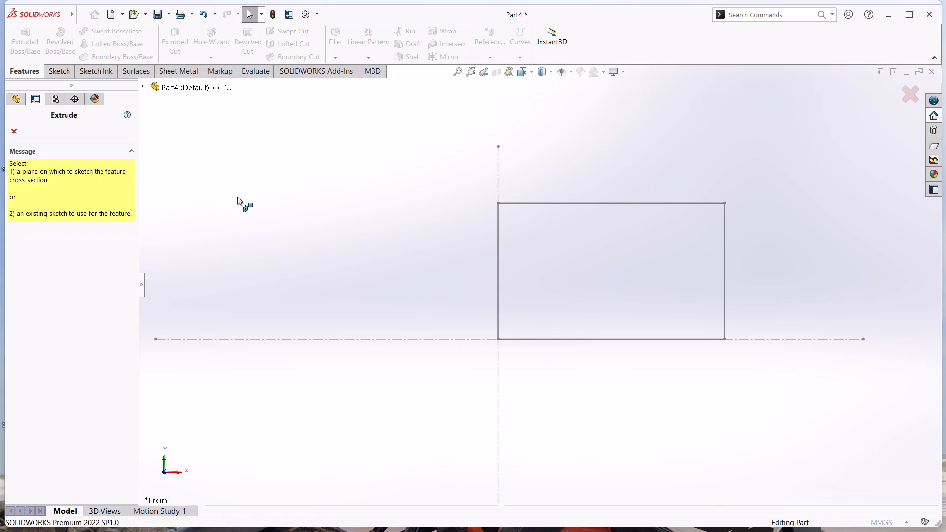
left_click(570, 206)
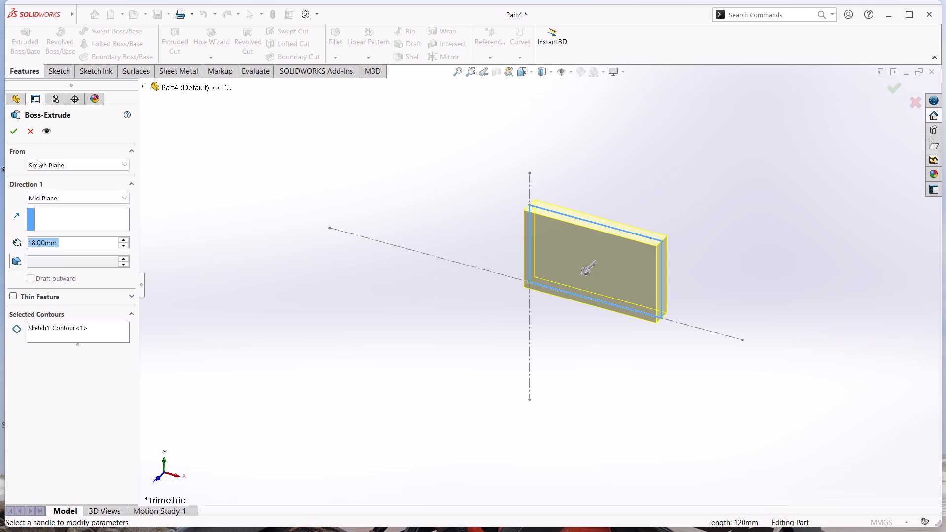
left_click(17, 131)
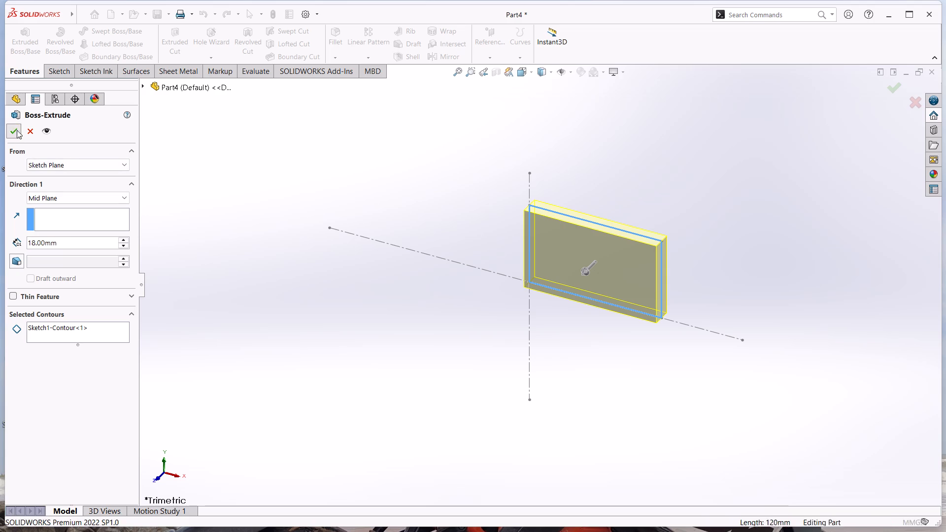
left_click(265, 245)
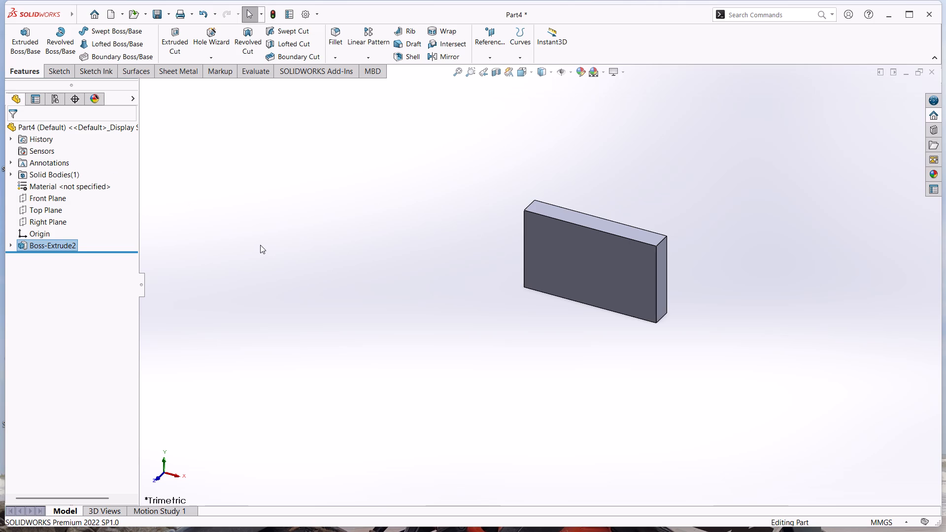
Create a reference plane parallel to the Right Plane, offset 60 mm (120/2) to the middle of the block's length.
left_click(487, 57)
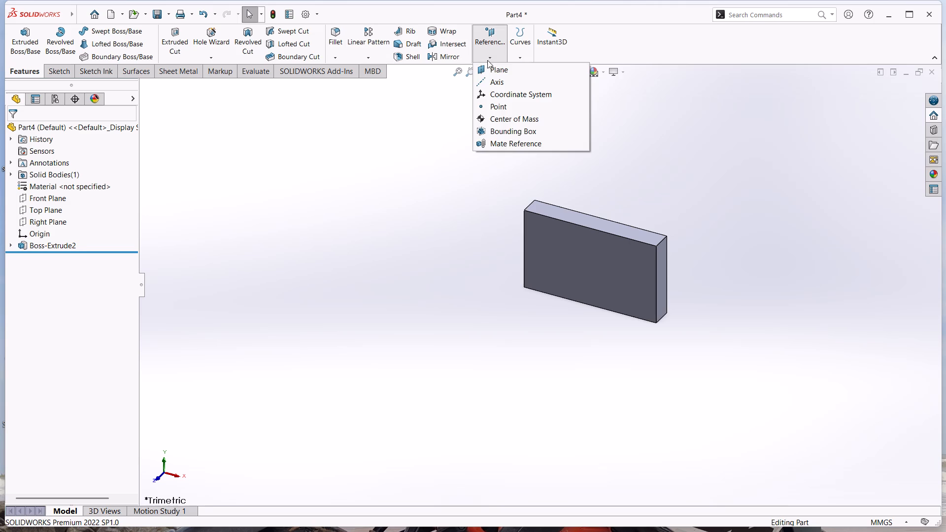
left_click(487, 67)
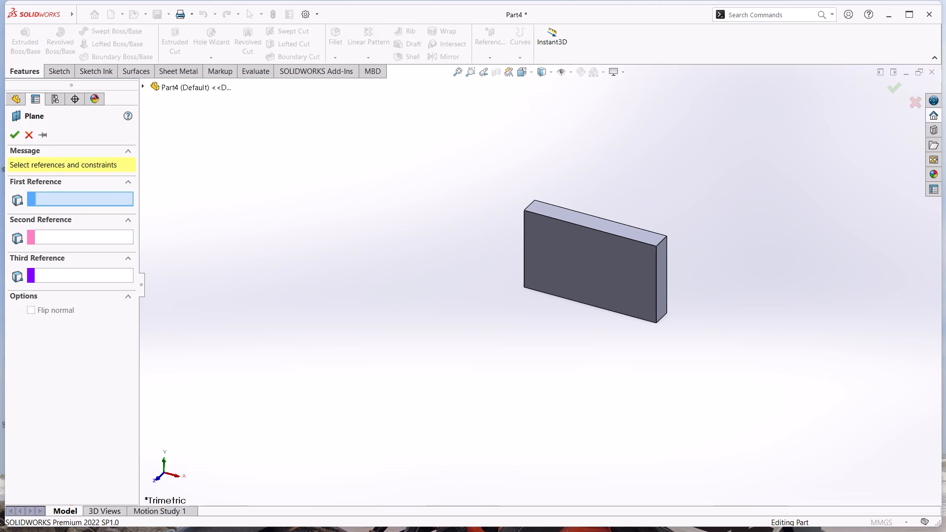
left_click(142, 85)
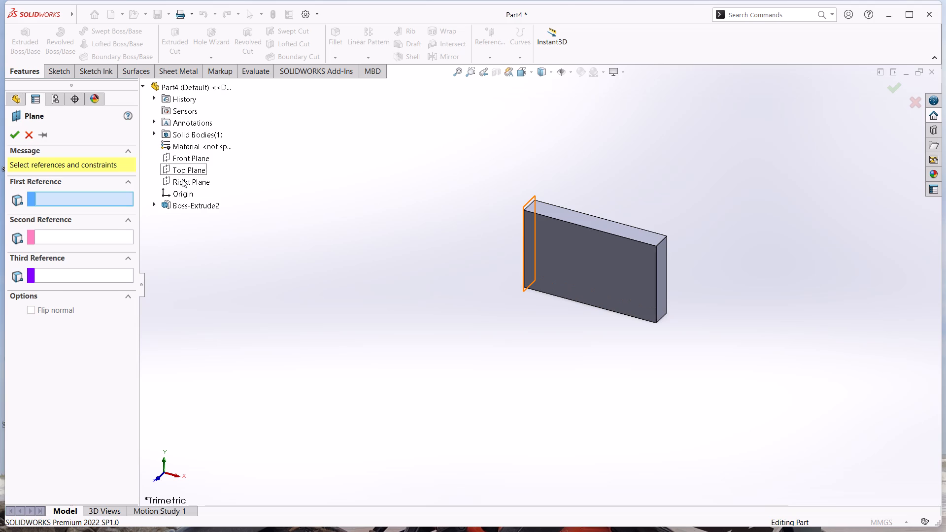
middle_click_drag(409, 212, 427, 191)
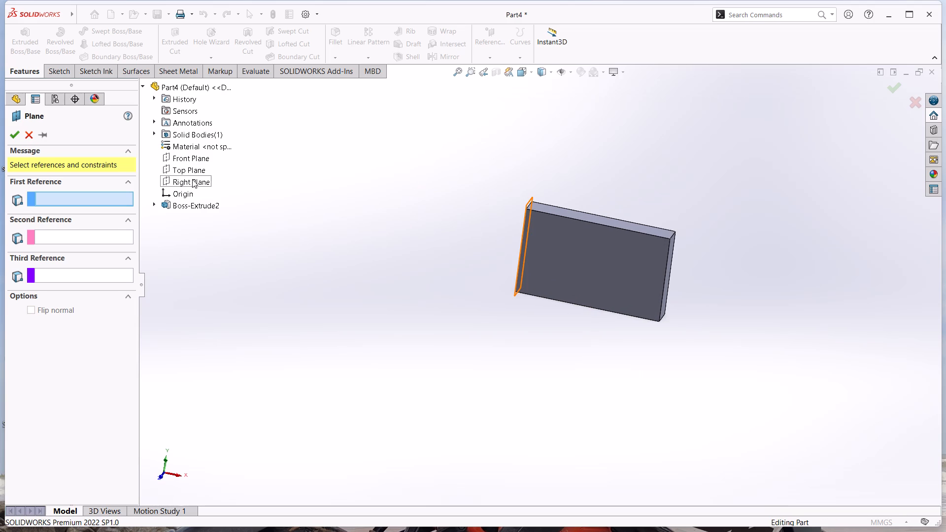
left_click(191, 179)
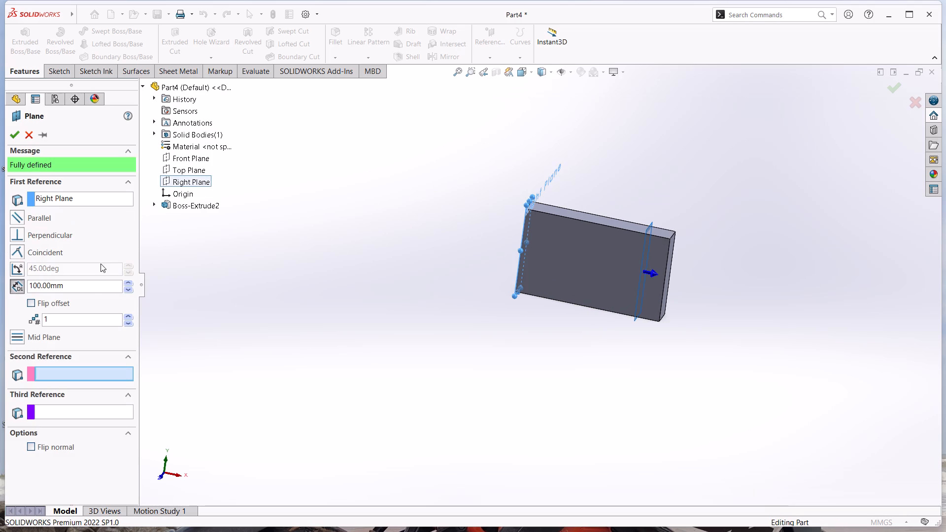
left_click_drag(77, 290, 3, 287)
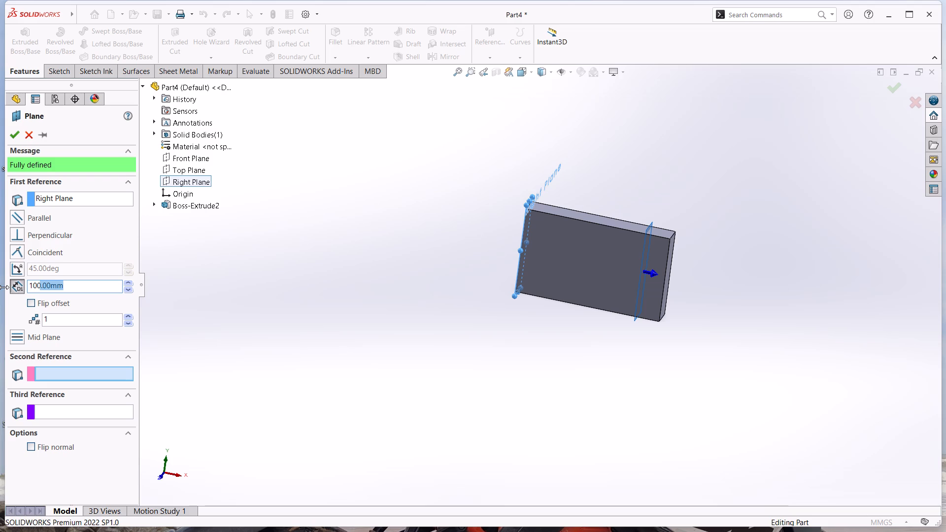
type("12")
key("0")
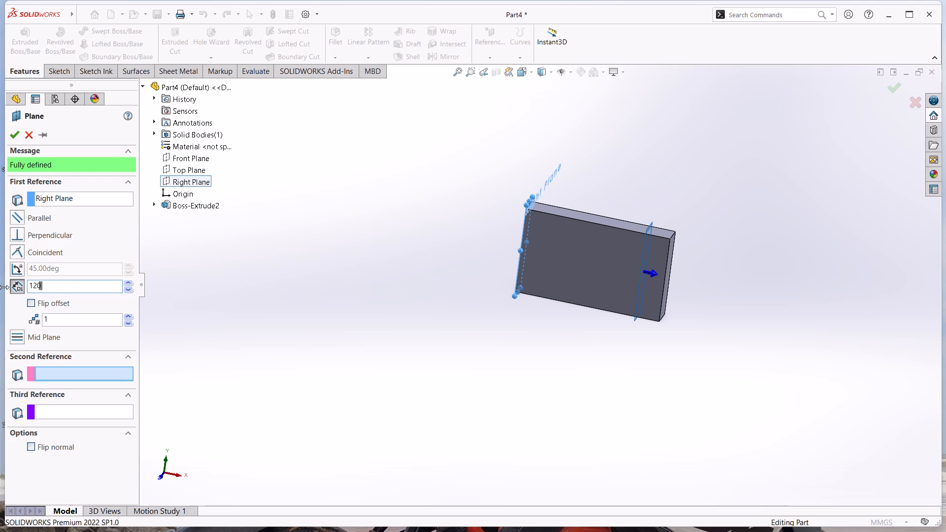
type("/2")
key("Return")
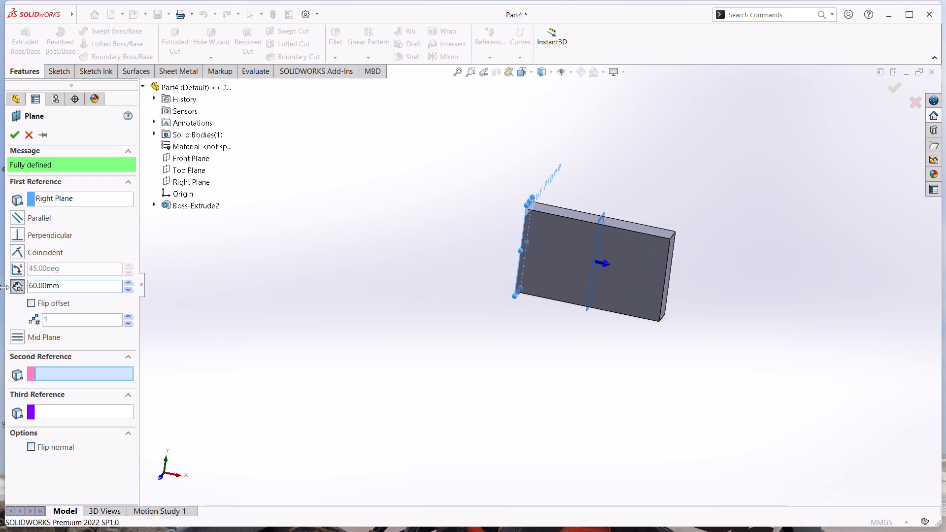
key("Return")
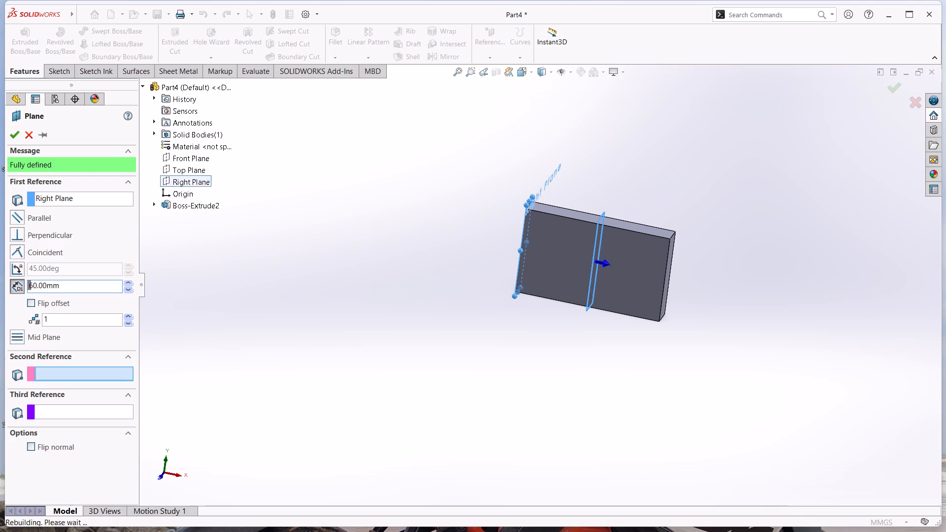
Start a new sketch on the new offset plane at the middle of the block.
right_click(40, 255)
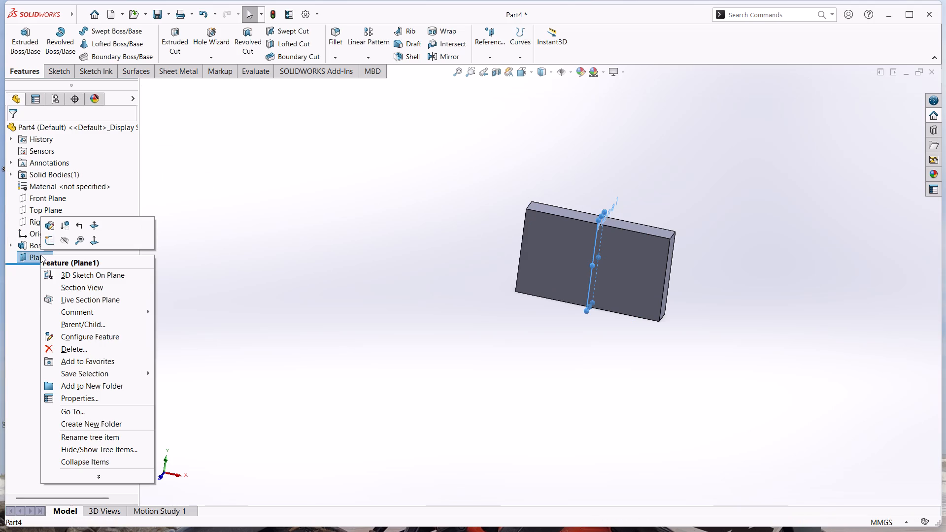
left_click(51, 243)
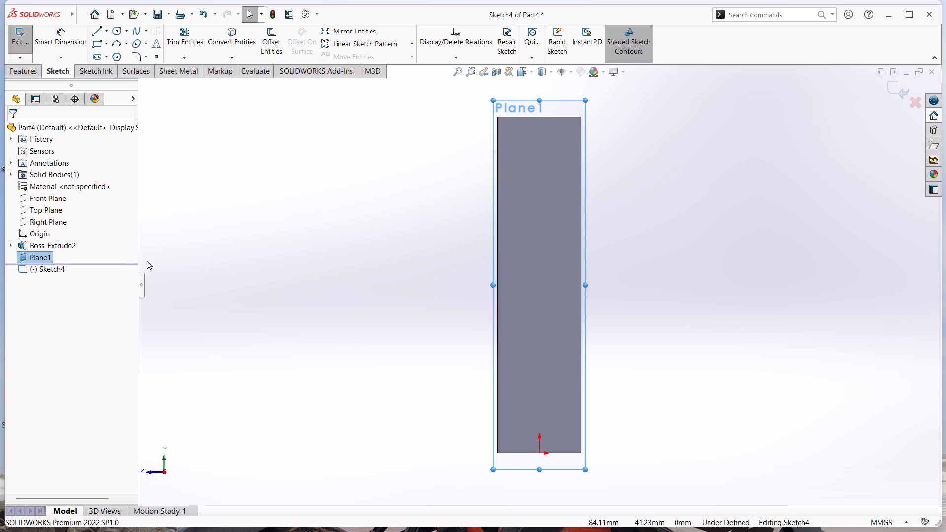
Undo the new sketch and the reference plane at the middle of the block's length.
middle_click_drag(520, 261, 578, 267)
scroll(577, 263, "down", 1)
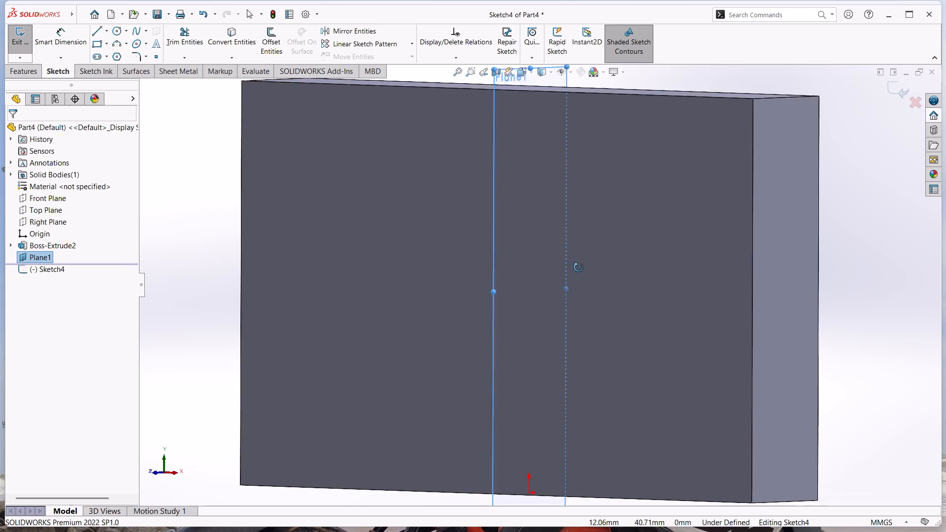
middle_click_drag(578, 267, 581, 291)
scroll(581, 291, "up", 2)
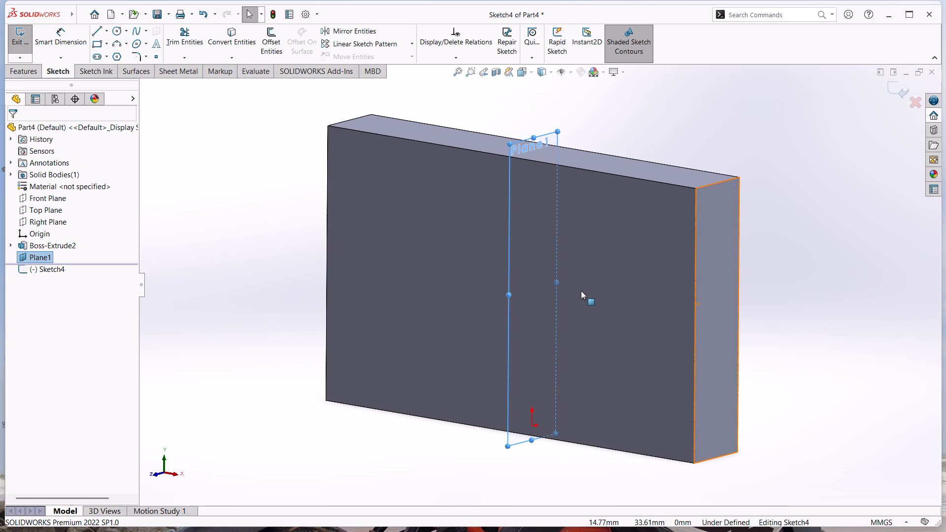
key("ctrl+z")
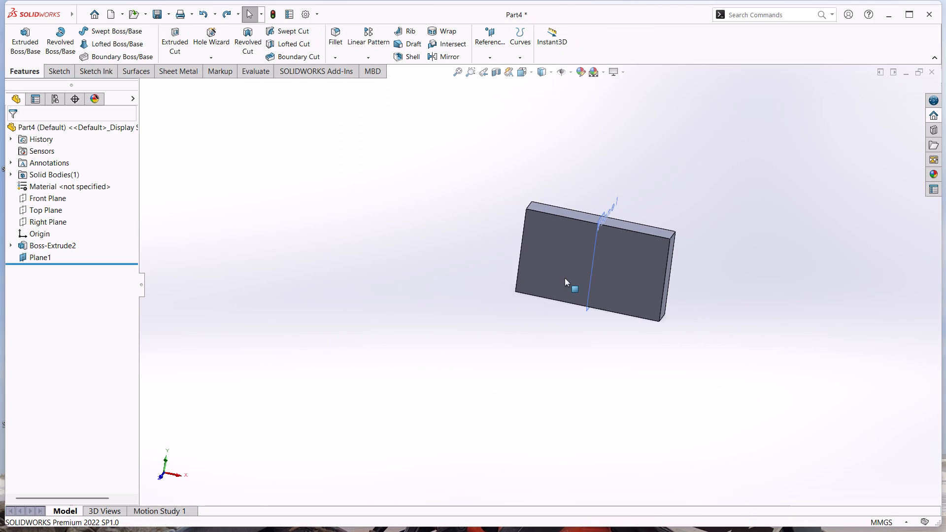
key("ctrl+z")
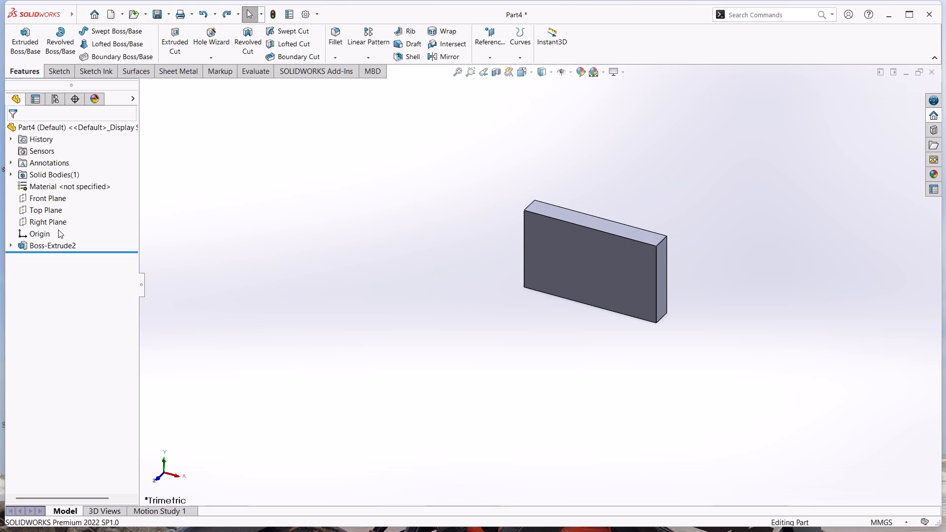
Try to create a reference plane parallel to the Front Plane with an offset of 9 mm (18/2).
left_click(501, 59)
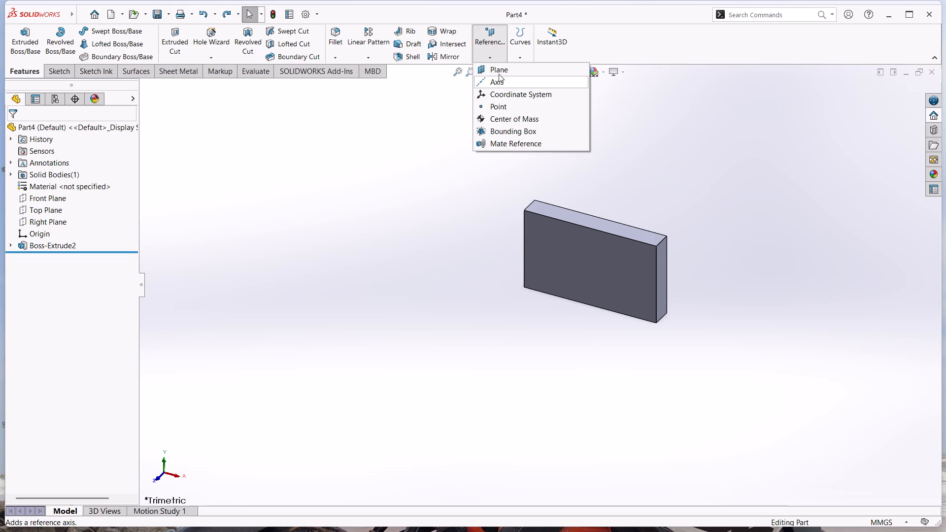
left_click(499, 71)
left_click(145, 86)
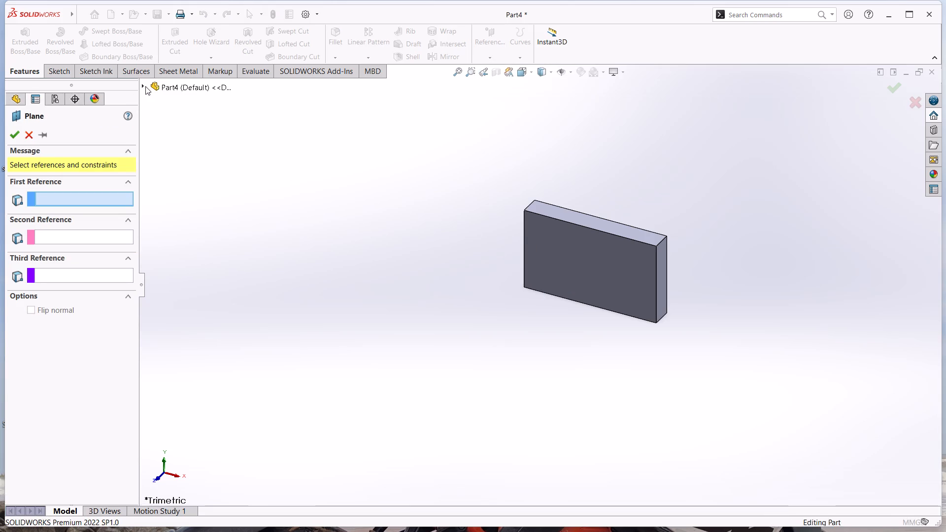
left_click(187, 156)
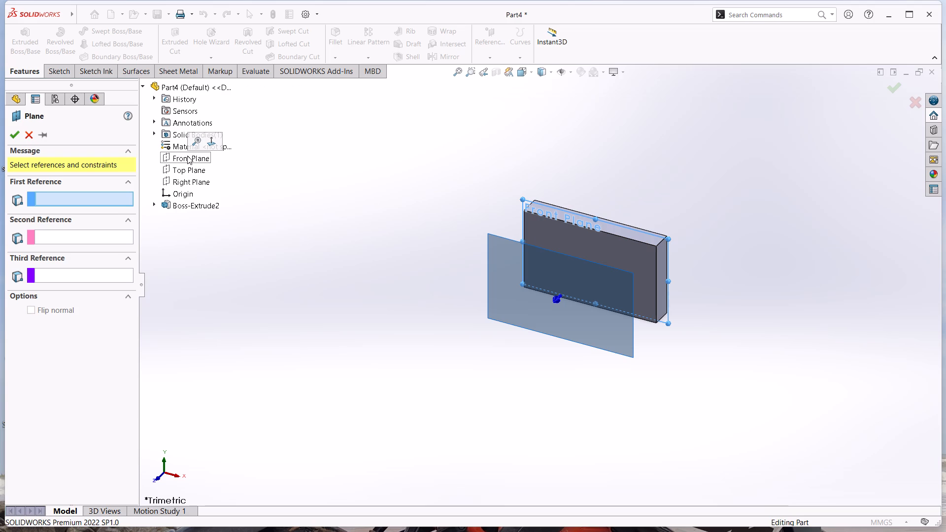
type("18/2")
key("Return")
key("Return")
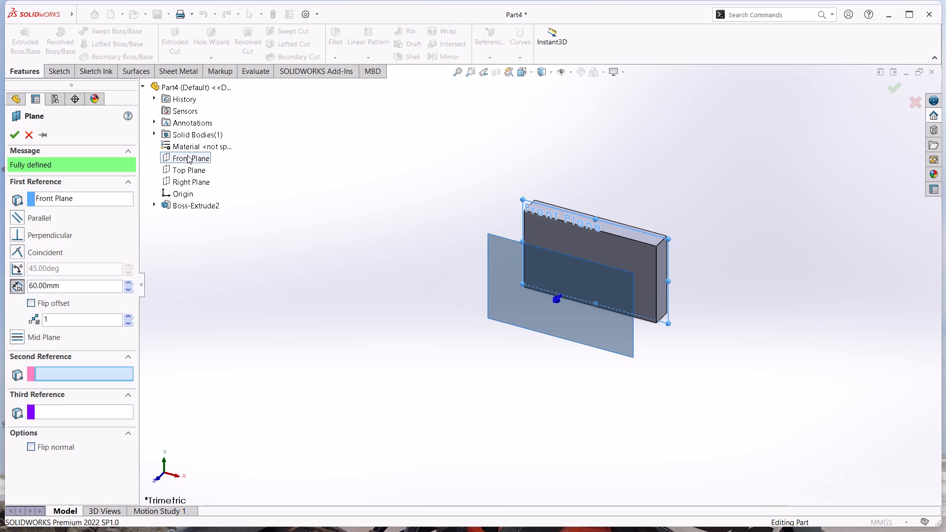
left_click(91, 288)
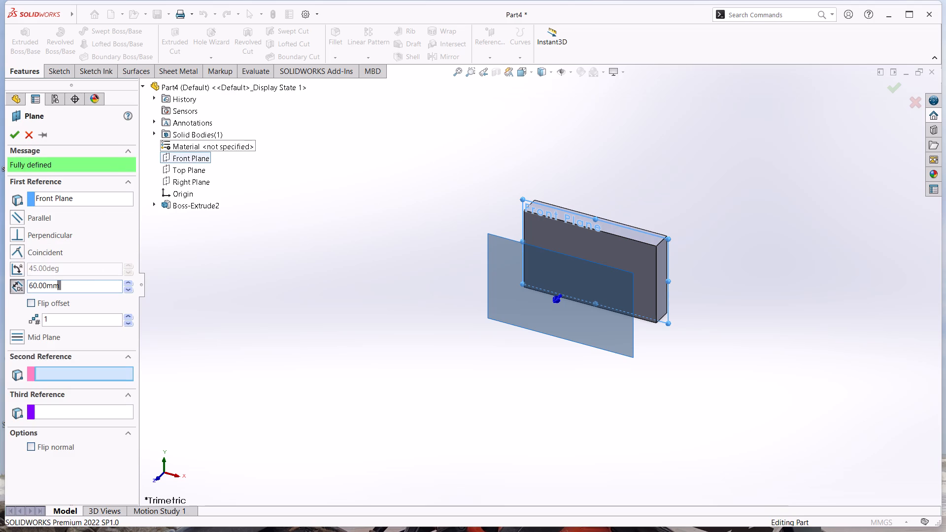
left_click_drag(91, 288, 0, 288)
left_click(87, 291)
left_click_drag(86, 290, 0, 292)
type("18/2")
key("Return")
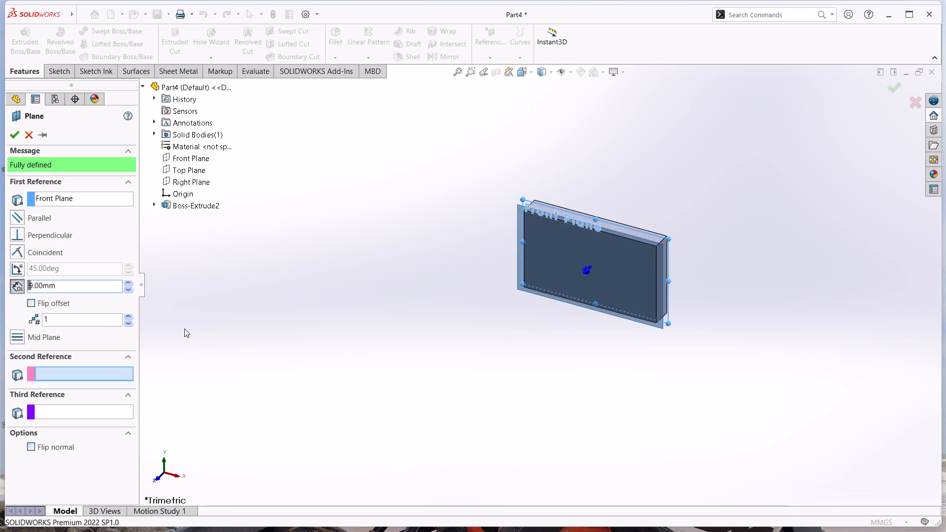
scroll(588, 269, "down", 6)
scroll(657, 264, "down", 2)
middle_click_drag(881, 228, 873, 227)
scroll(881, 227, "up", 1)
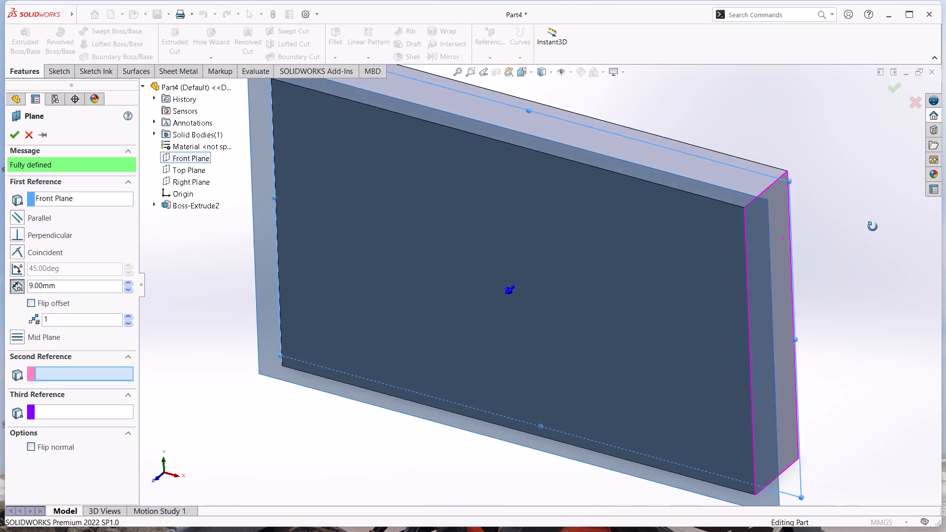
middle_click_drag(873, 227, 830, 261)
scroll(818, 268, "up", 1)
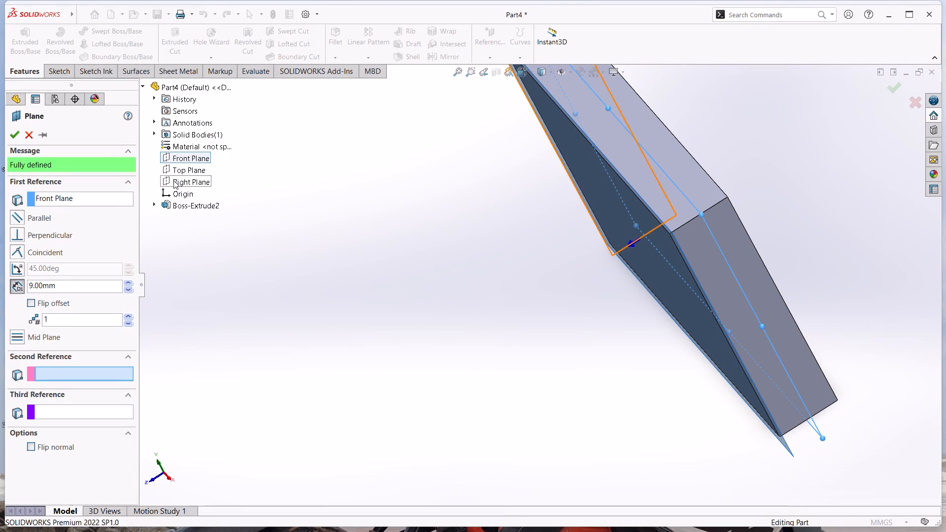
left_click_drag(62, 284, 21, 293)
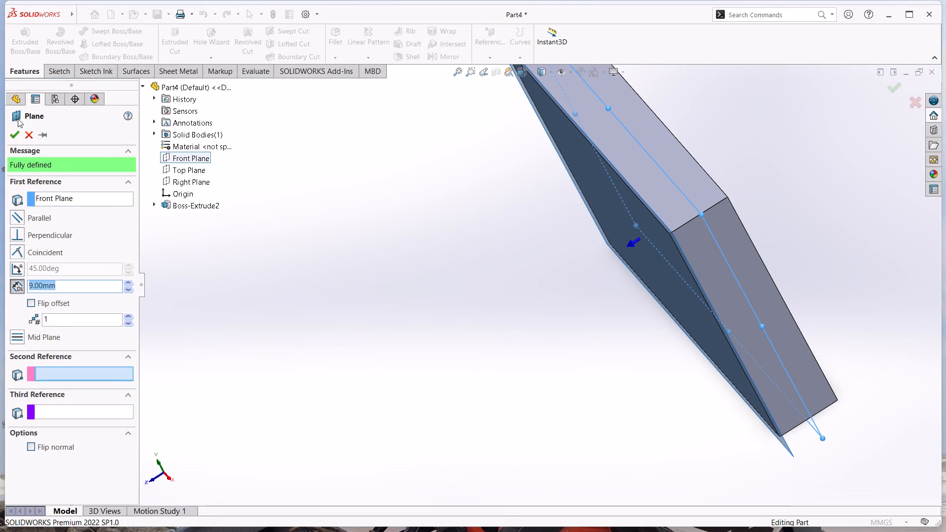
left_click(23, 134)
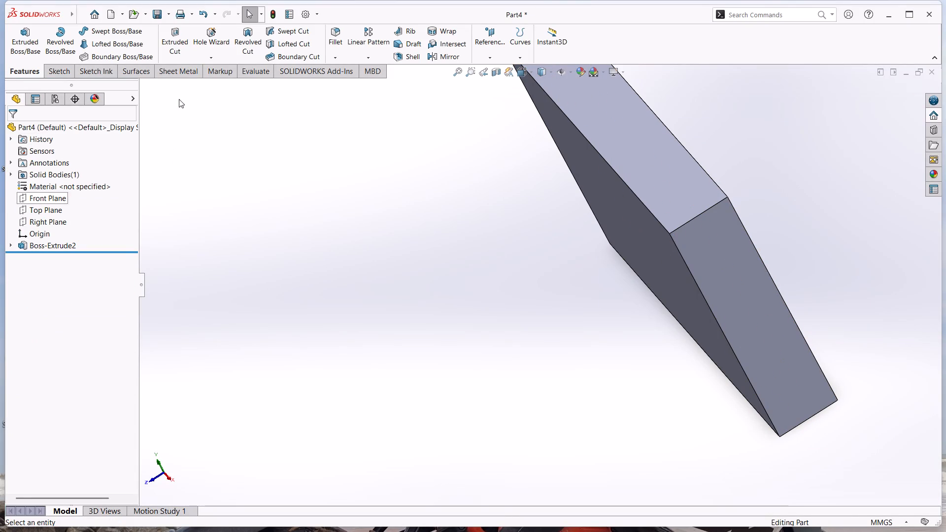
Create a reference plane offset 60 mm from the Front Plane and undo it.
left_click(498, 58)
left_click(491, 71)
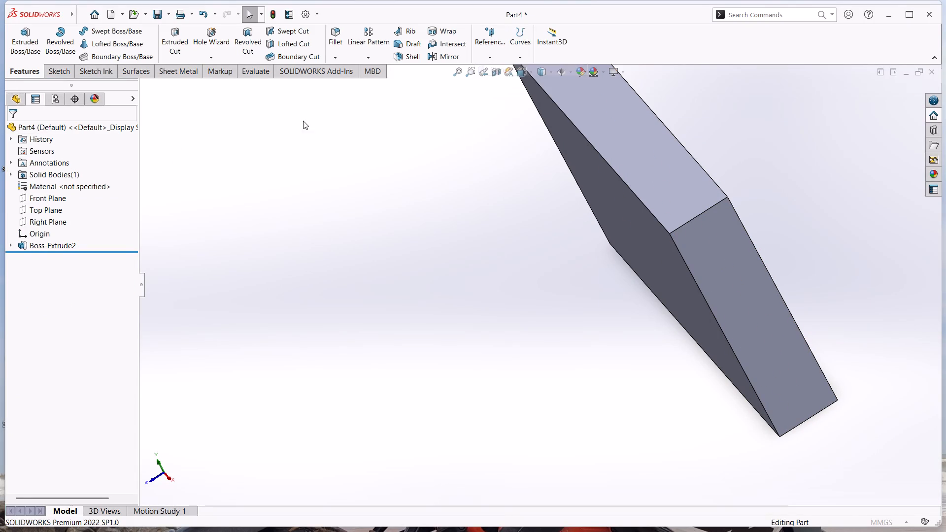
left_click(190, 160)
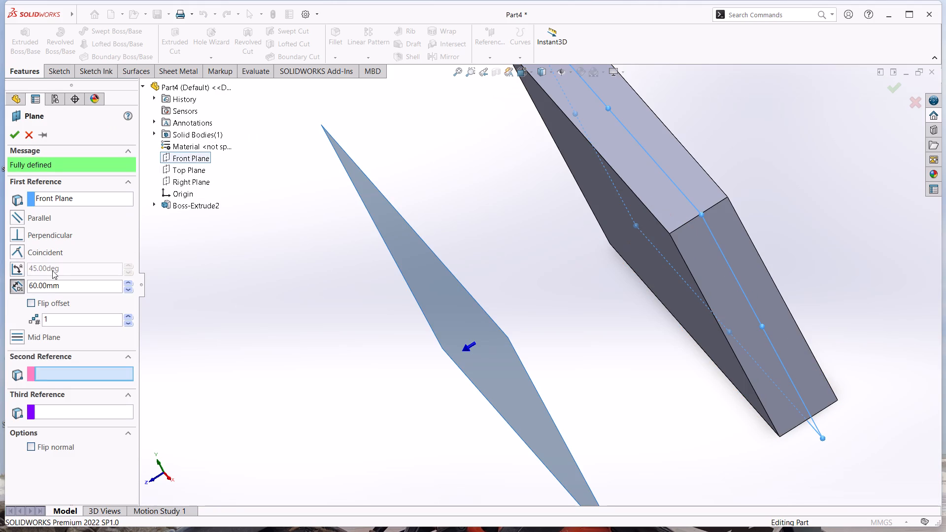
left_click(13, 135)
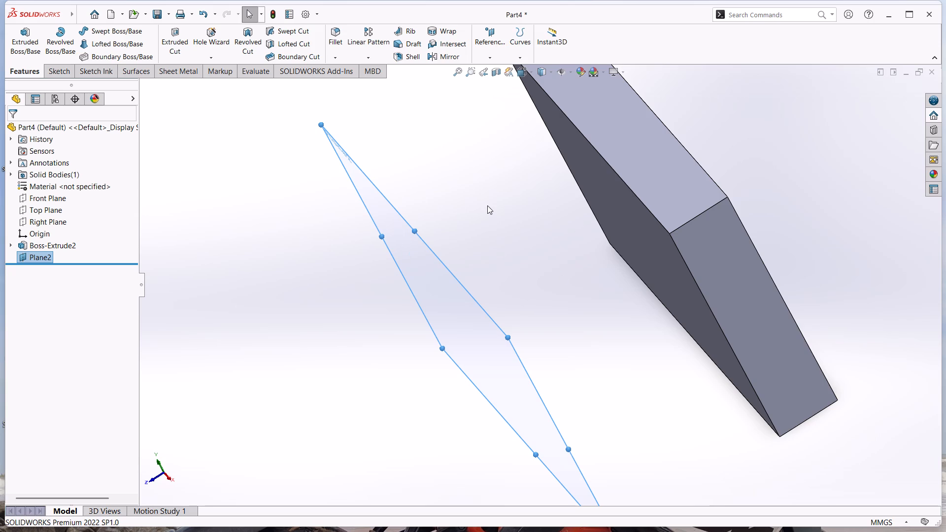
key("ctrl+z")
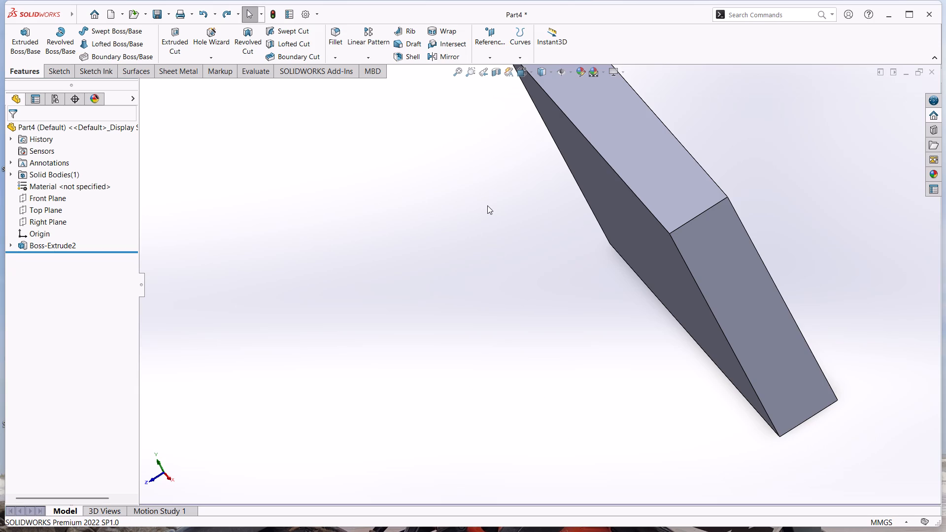
Start a new sketch directly on the block's large front face.
scroll(509, 232, "up", 2)
middle_click_drag(510, 232, 520, 198)
left_click(584, 218)
left_click(629, 194)
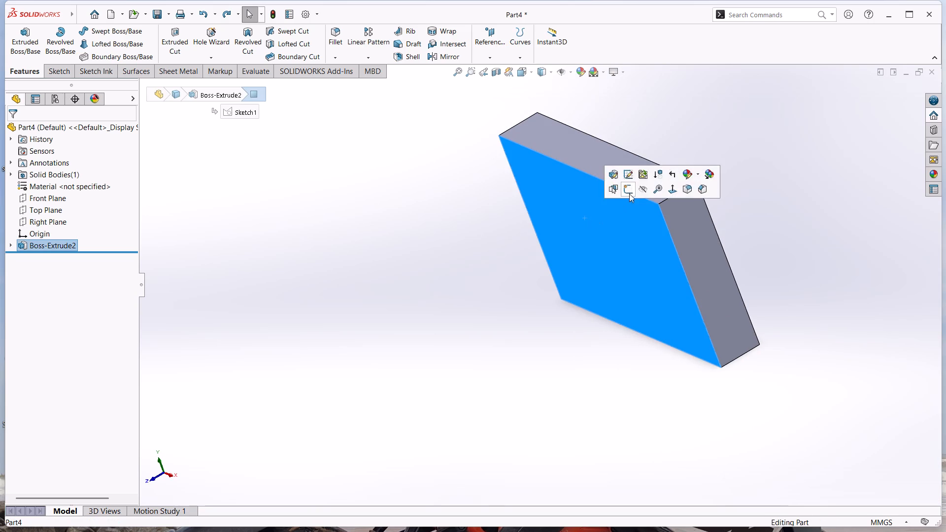
left_click(479, 119)
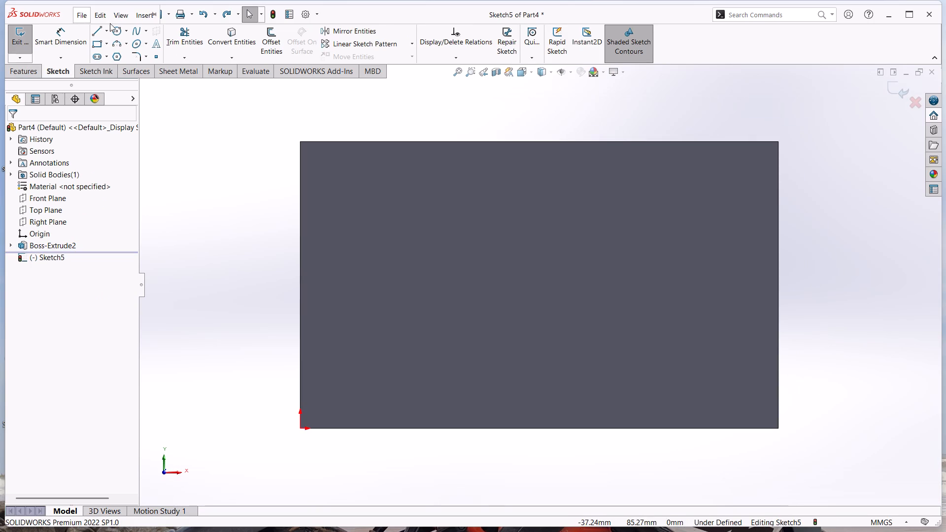
Sketch an upright center rectangle about 10.6 × 47.1 mm, centered at the face's mid-height just right of its middle.
left_click(110, 43)
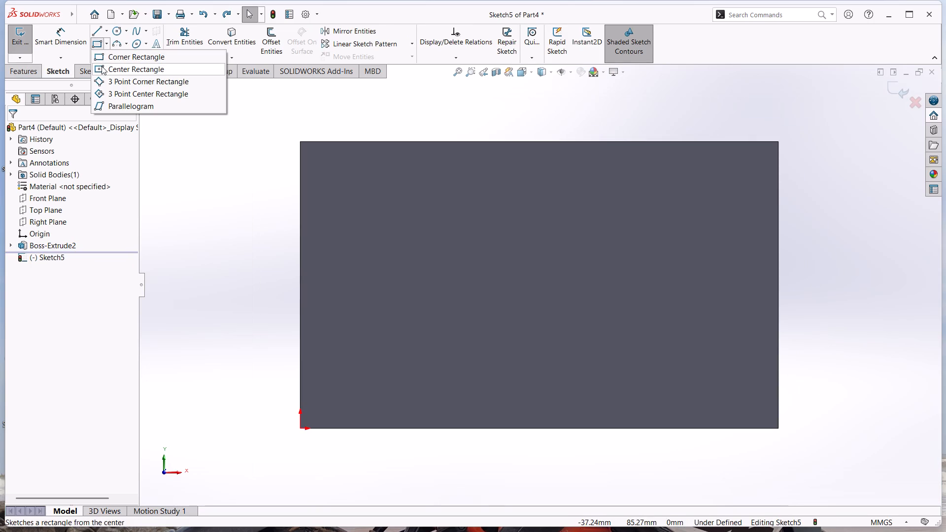
left_click(101, 67)
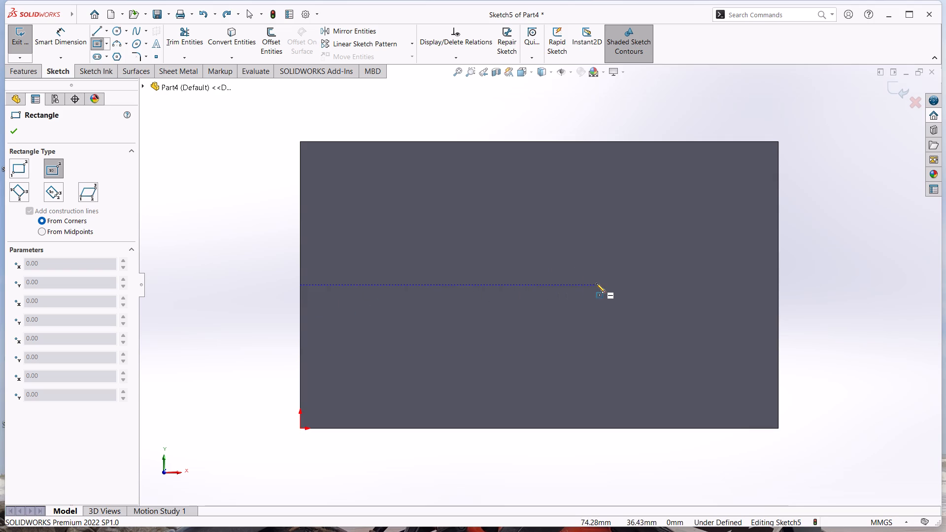
left_click(563, 285)
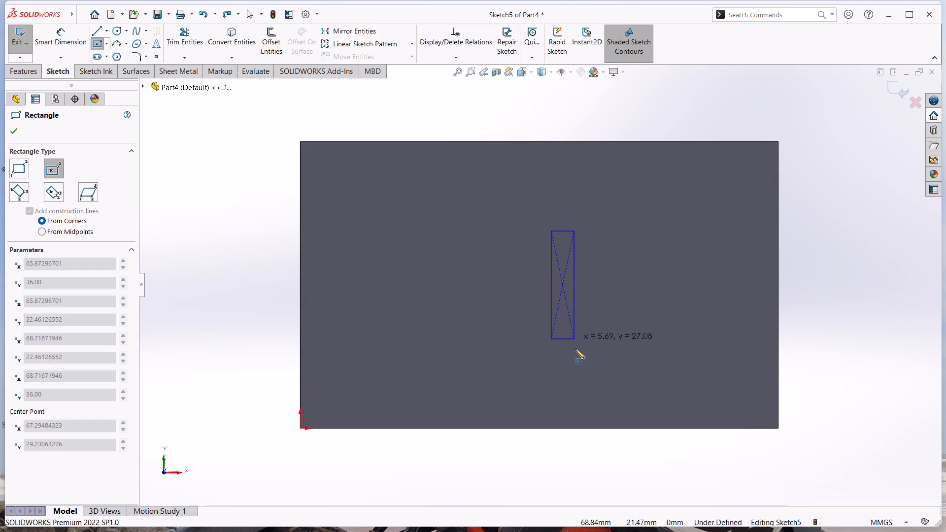
left_click(584, 379)
key("Escape")
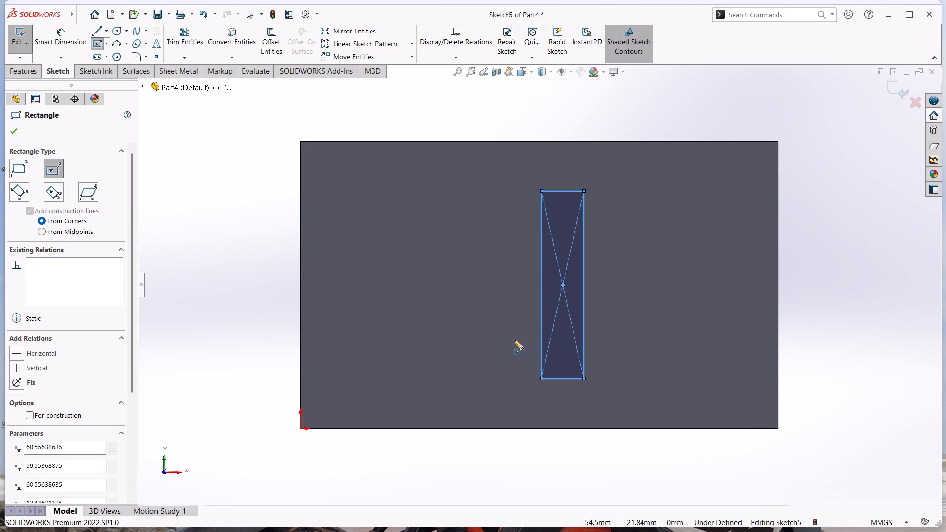
Dimension the rectangle's right side from the block's right edge and set the distance to 47 mm.
left_click(65, 38)
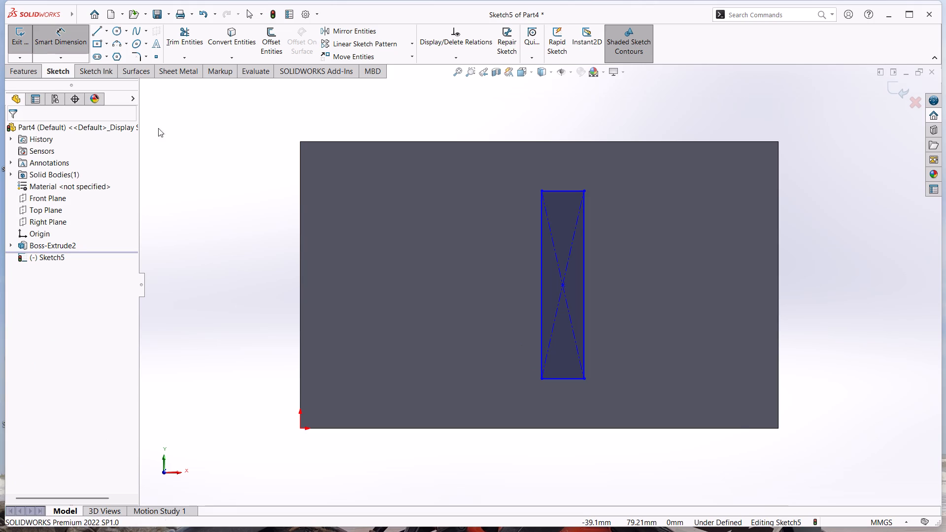
left_click(585, 362)
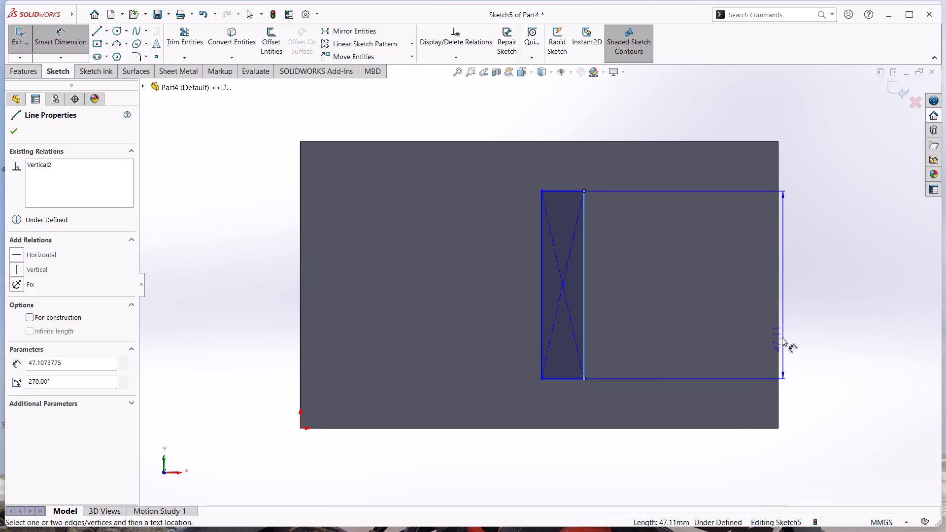
left_click(777, 330)
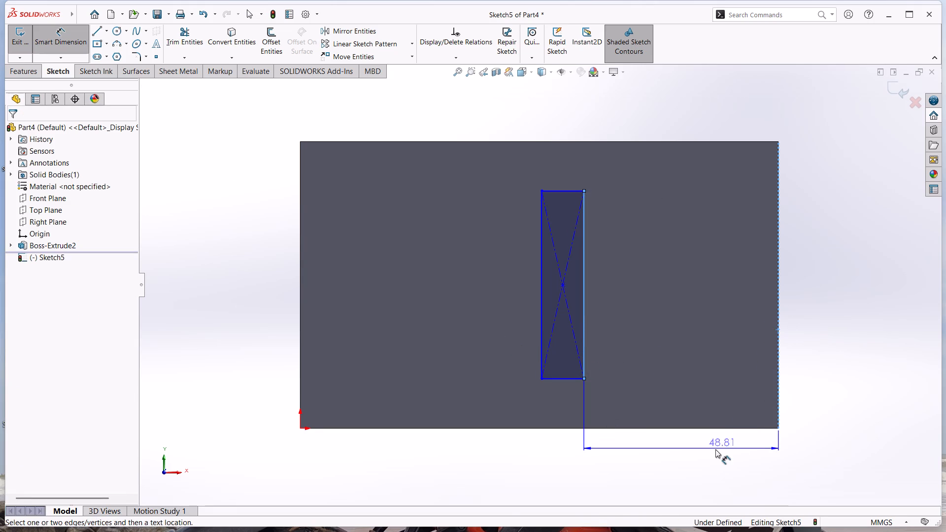
left_click(712, 449)
key("1")
key("BackSpace")
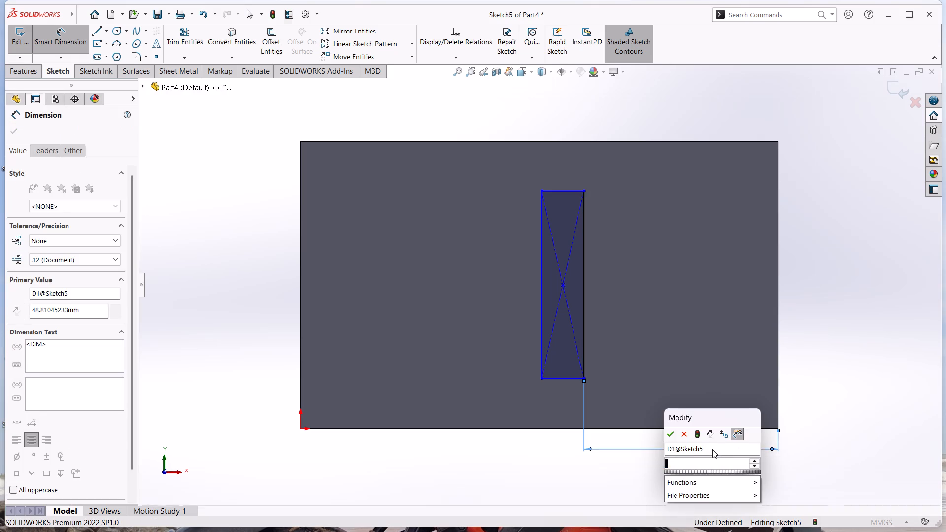
type("47")
key("Return")
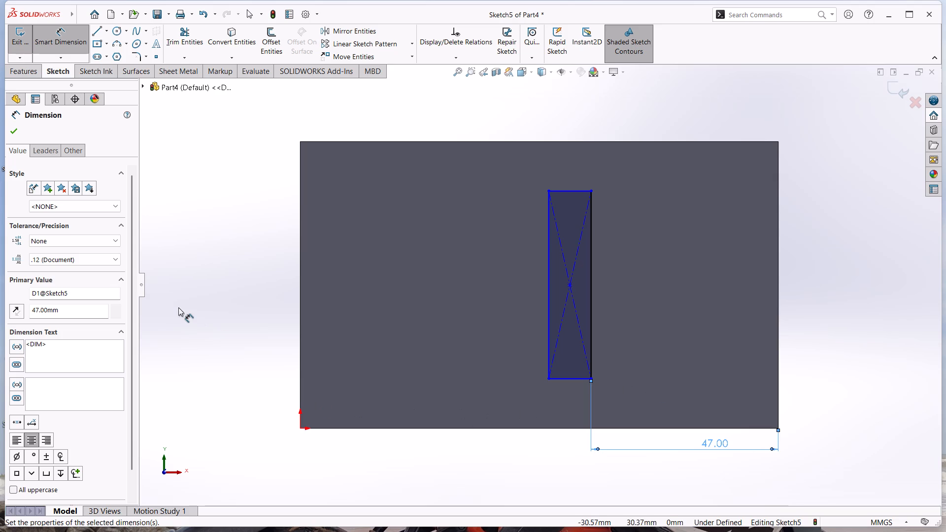
Dimension the rectangle's center point from the block's bottom edge, keeping the distance at 36 mm.
left_click(569, 285)
left_click(579, 429)
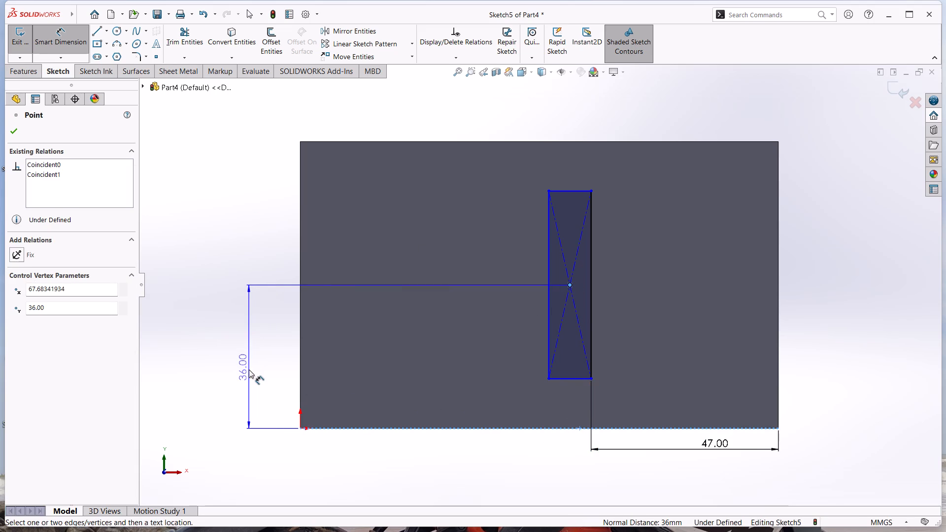
left_click(249, 369)
left_click(366, 473)
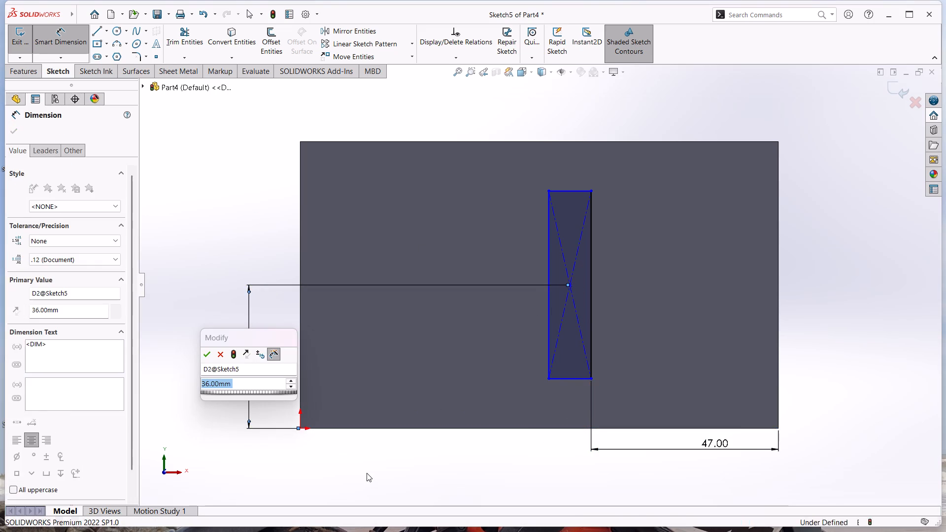
left_click(559, 192)
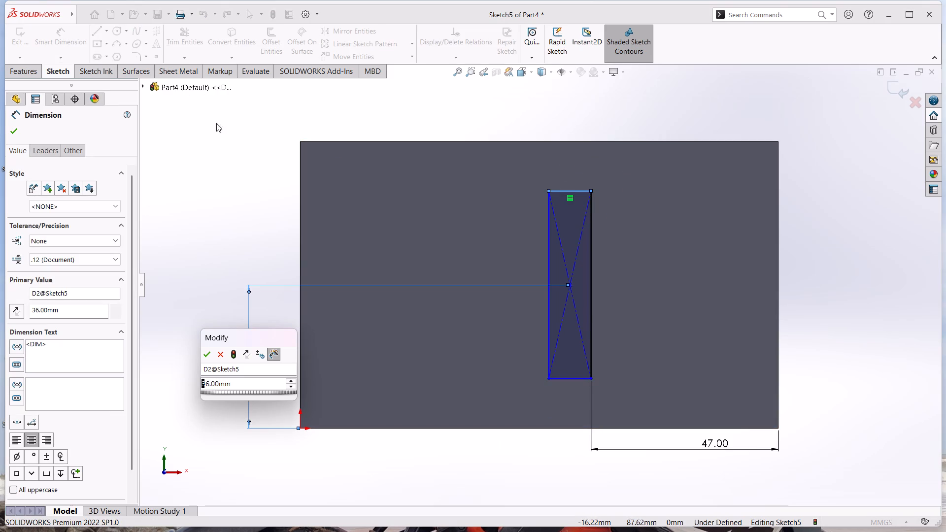
left_click(211, 179)
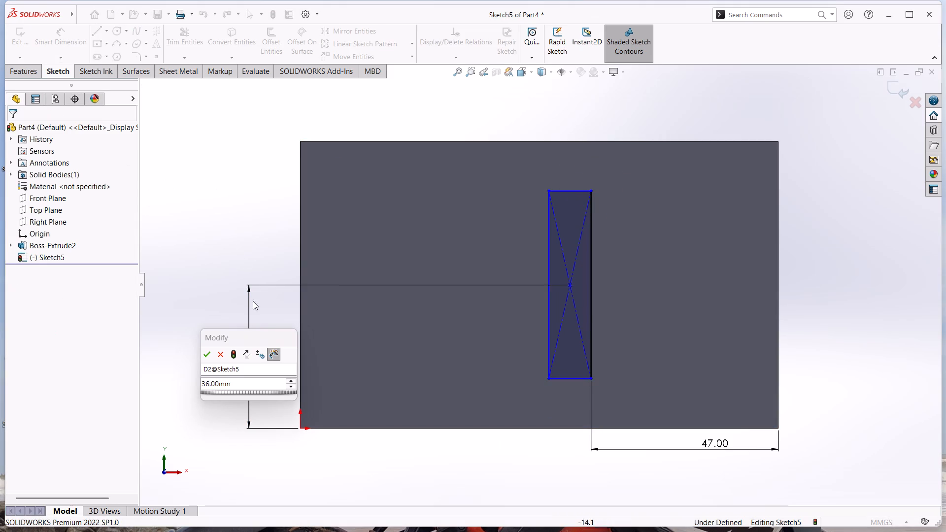
left_click(211, 353)
left_click(210, 353)
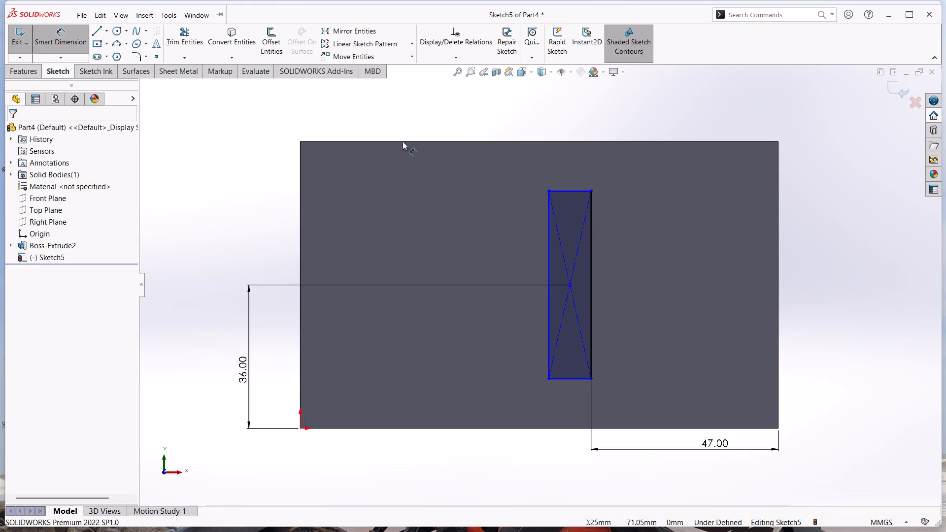
Dimension the rectangle's top side and set its width to 26 mm.
left_click(571, 192)
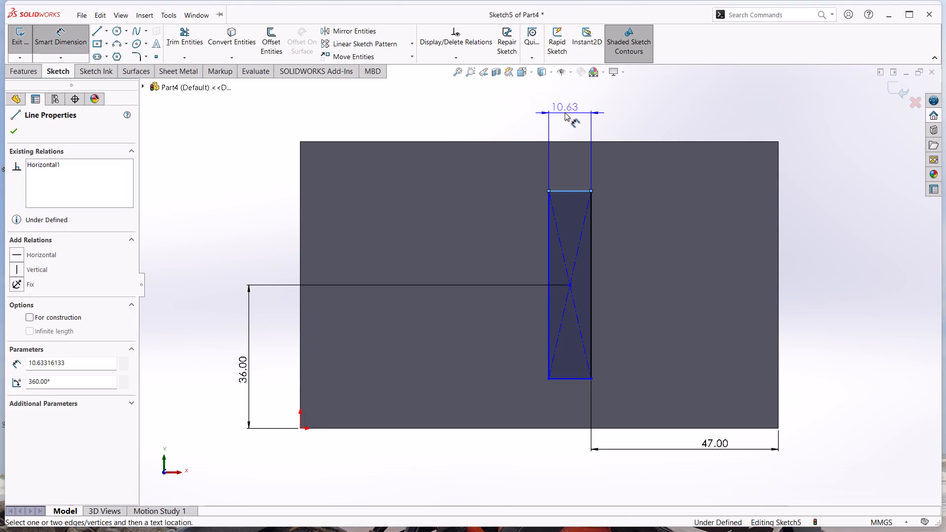
left_click(568, 112)
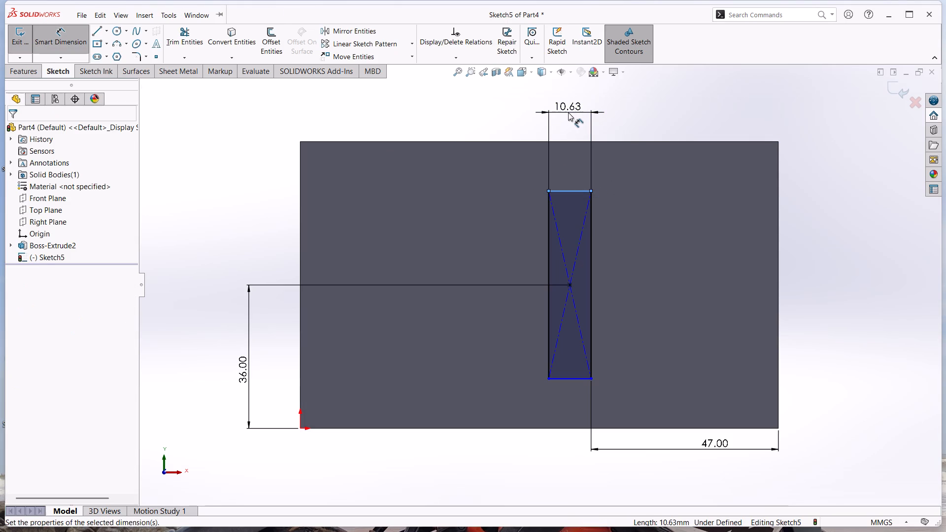
type("26")
key("Return")
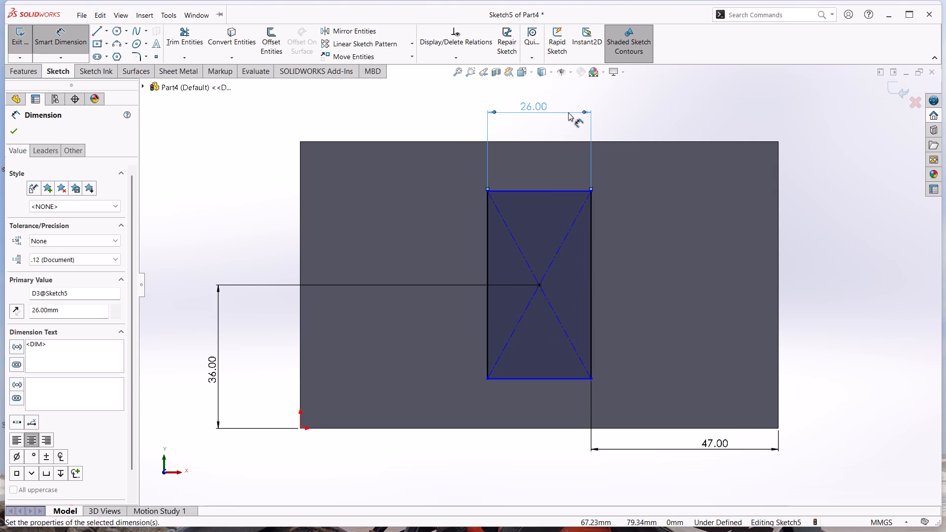
left_click(842, 247)
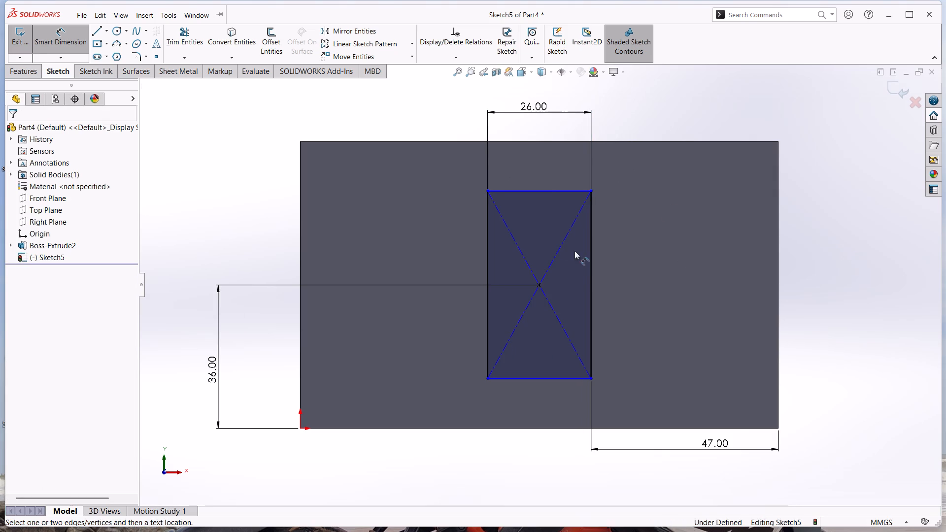
Dimension the rectangle's left side, set its height to 48 mm, and exit the sketch.
left_click(485, 249)
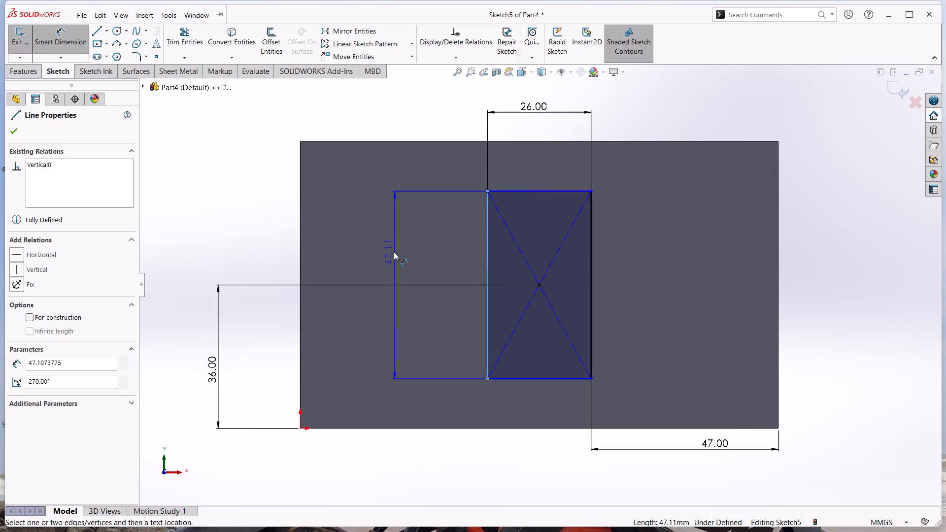
left_click(275, 284)
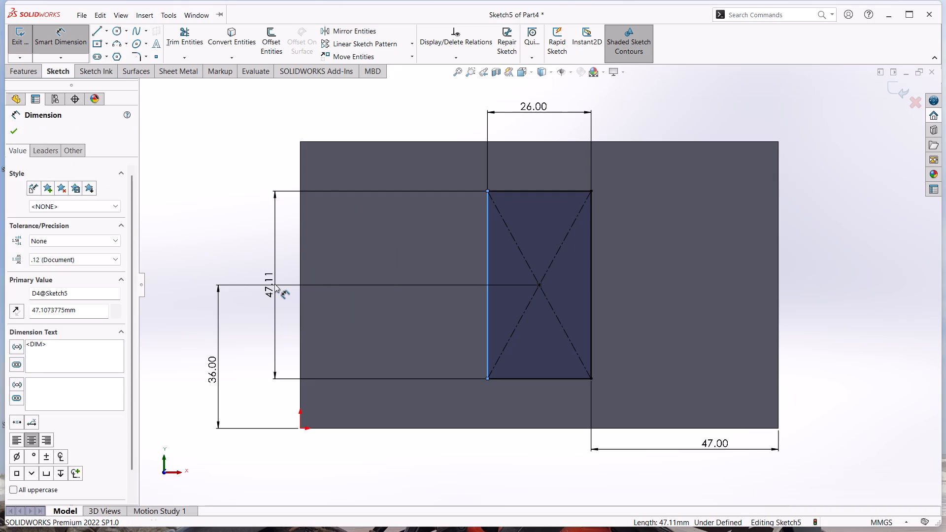
type("48")
key("Return")
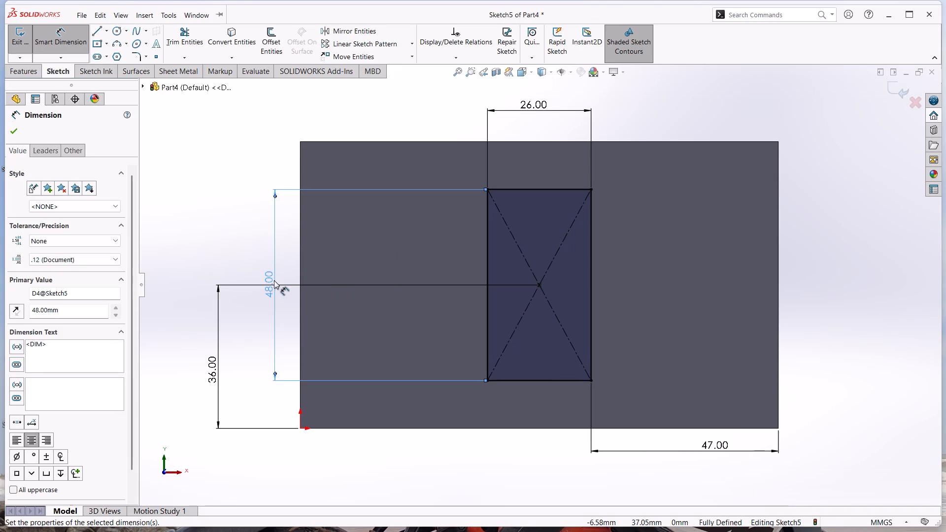
left_click(526, 509)
left_click(519, 486)
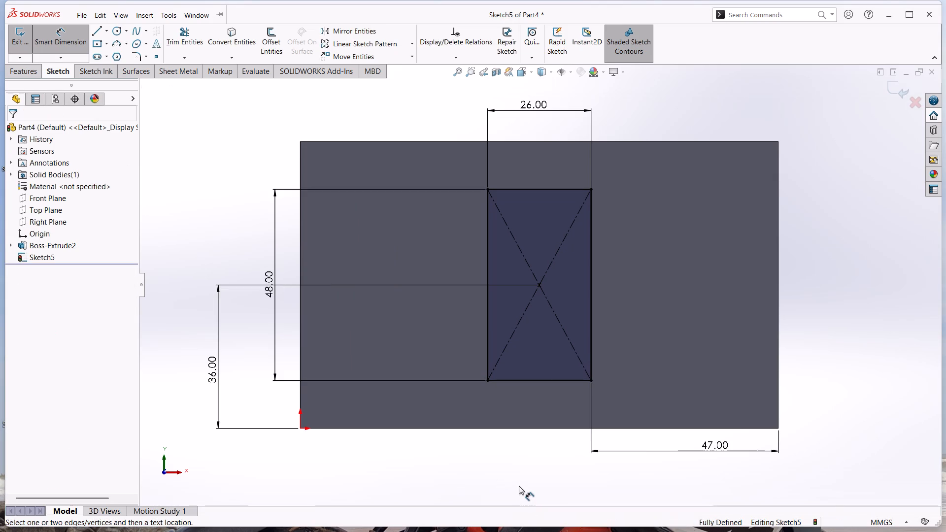
key("Escape")
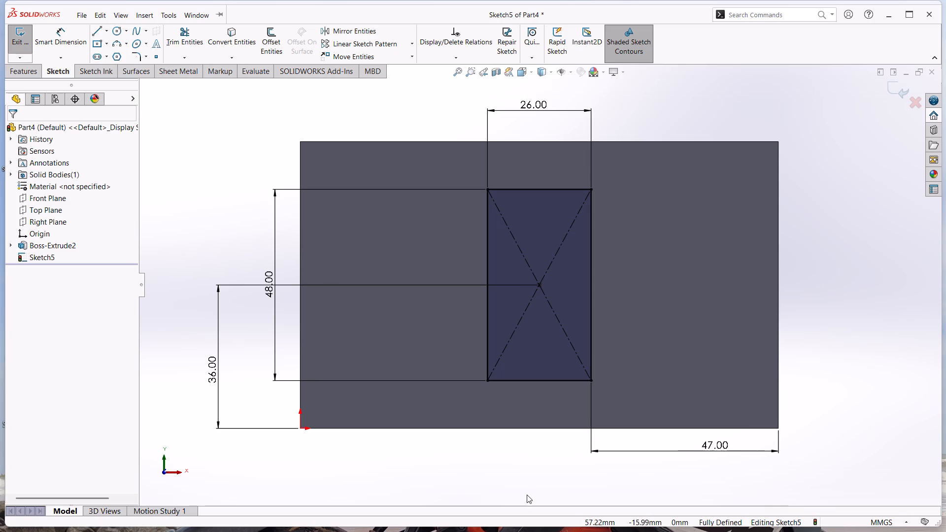
middle_click(514, 469)
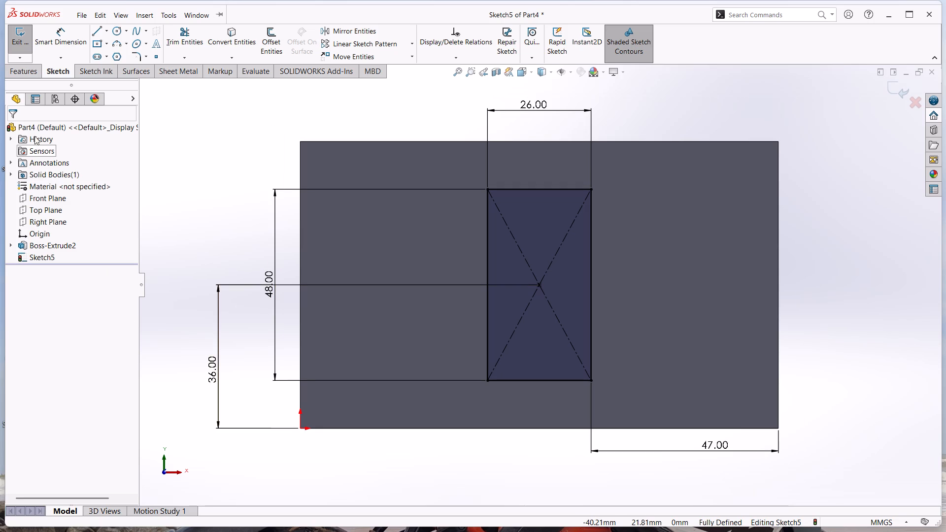
left_click(22, 38)
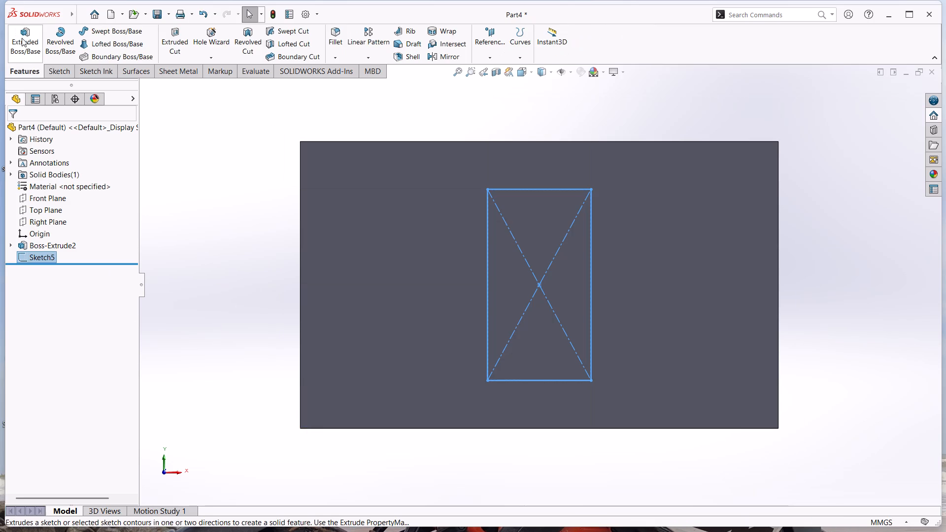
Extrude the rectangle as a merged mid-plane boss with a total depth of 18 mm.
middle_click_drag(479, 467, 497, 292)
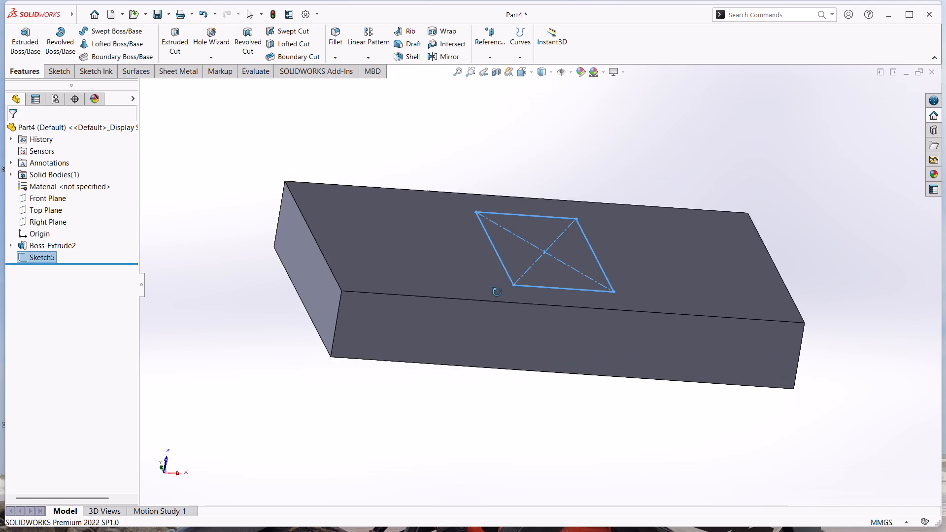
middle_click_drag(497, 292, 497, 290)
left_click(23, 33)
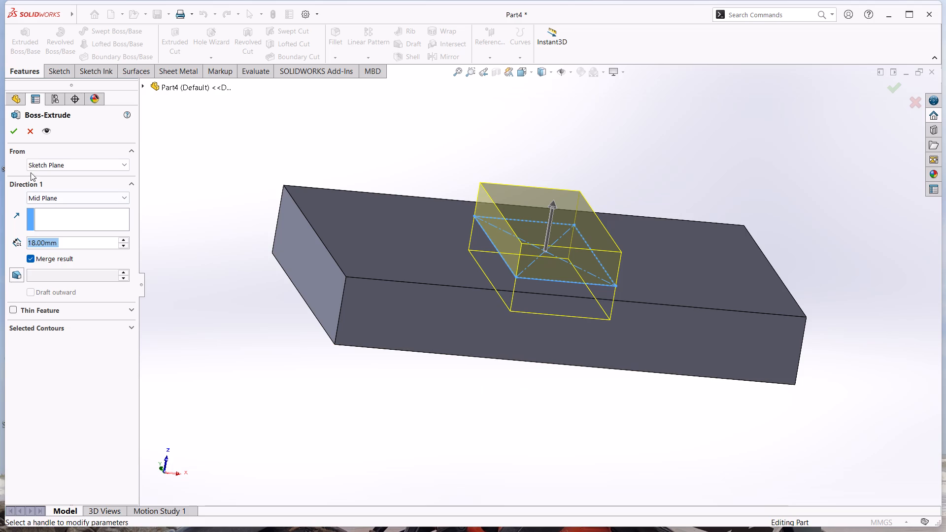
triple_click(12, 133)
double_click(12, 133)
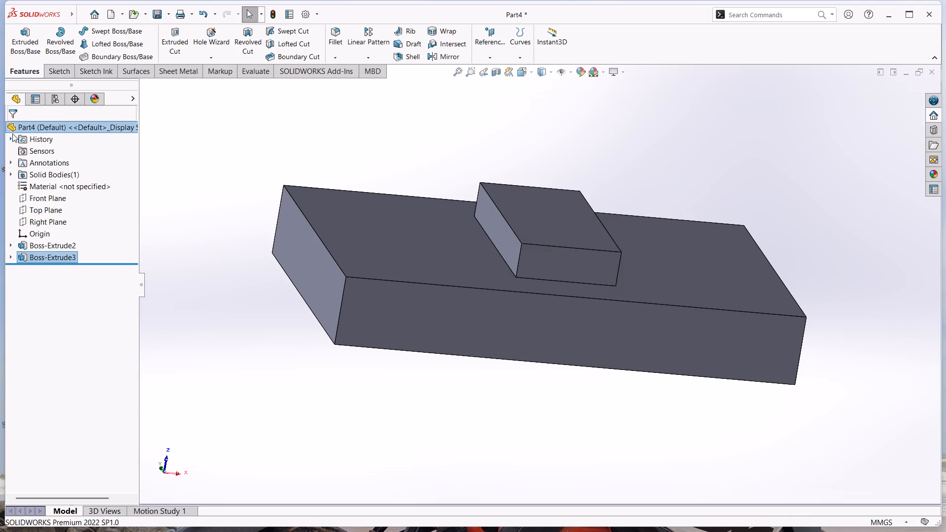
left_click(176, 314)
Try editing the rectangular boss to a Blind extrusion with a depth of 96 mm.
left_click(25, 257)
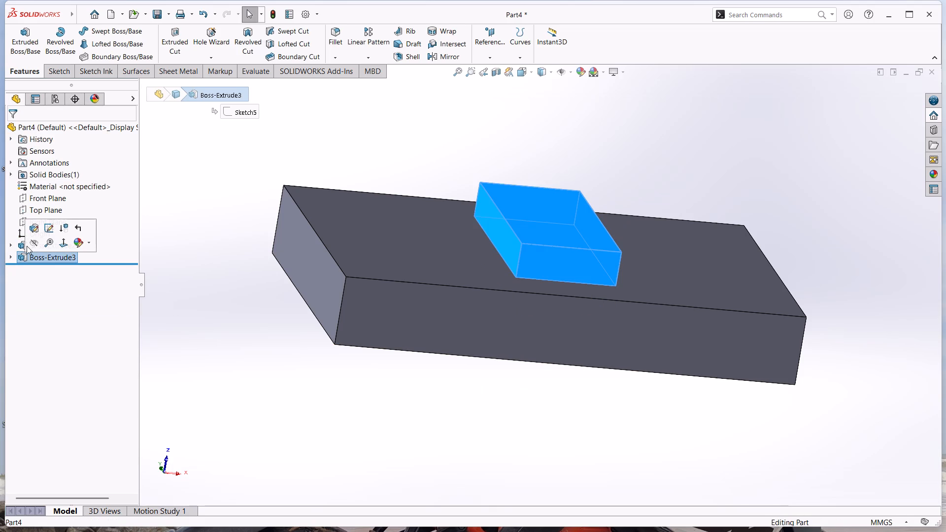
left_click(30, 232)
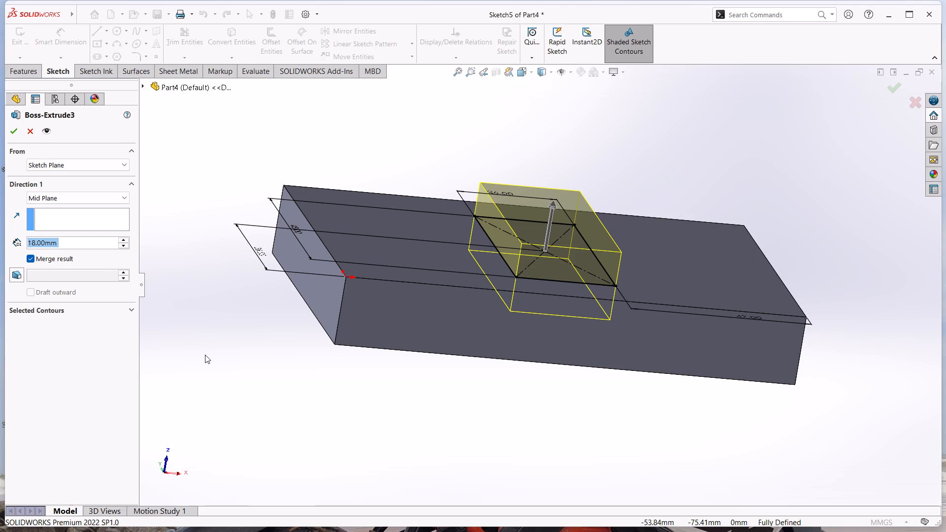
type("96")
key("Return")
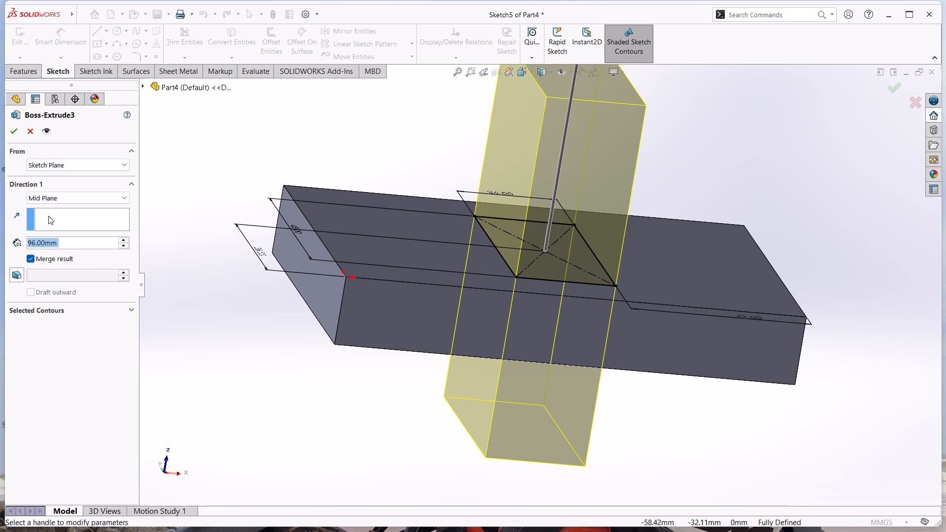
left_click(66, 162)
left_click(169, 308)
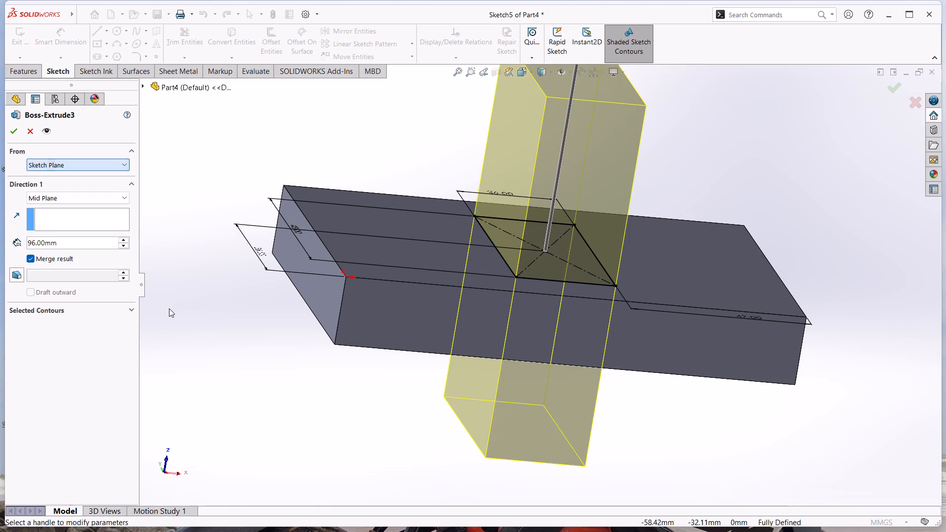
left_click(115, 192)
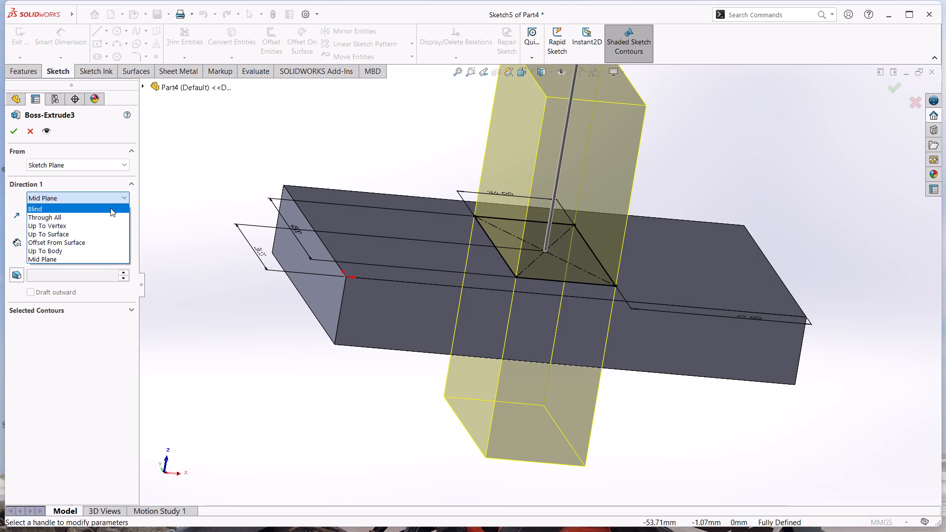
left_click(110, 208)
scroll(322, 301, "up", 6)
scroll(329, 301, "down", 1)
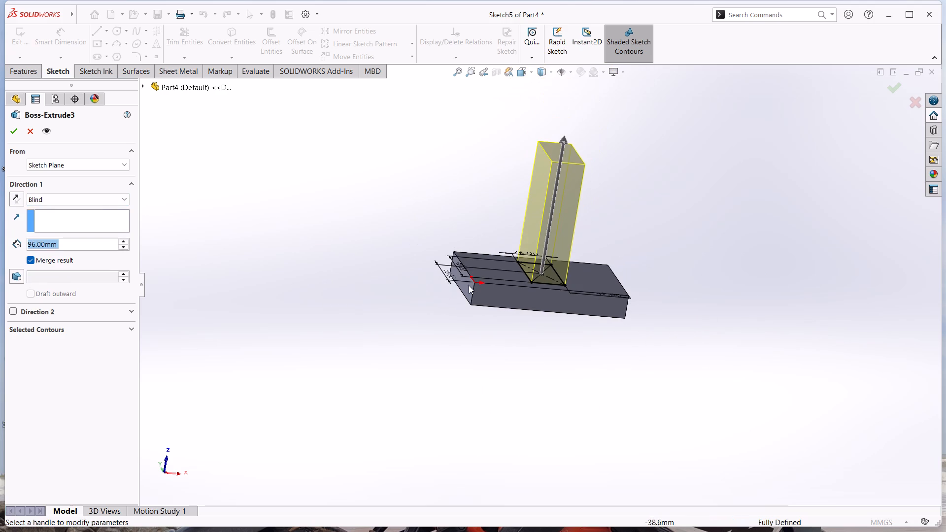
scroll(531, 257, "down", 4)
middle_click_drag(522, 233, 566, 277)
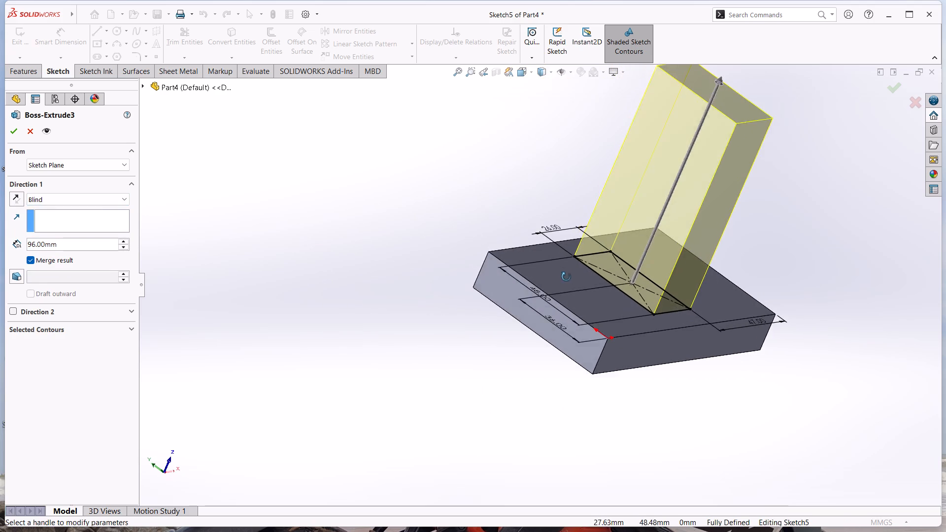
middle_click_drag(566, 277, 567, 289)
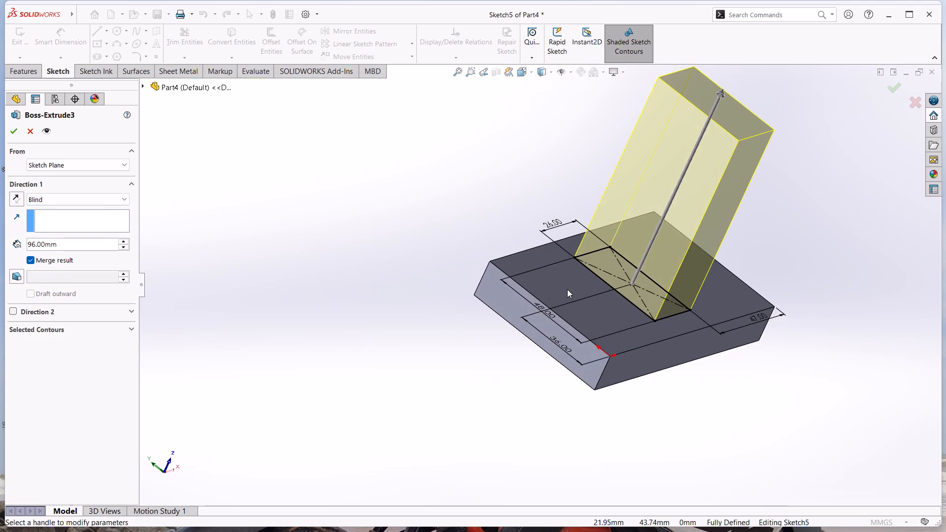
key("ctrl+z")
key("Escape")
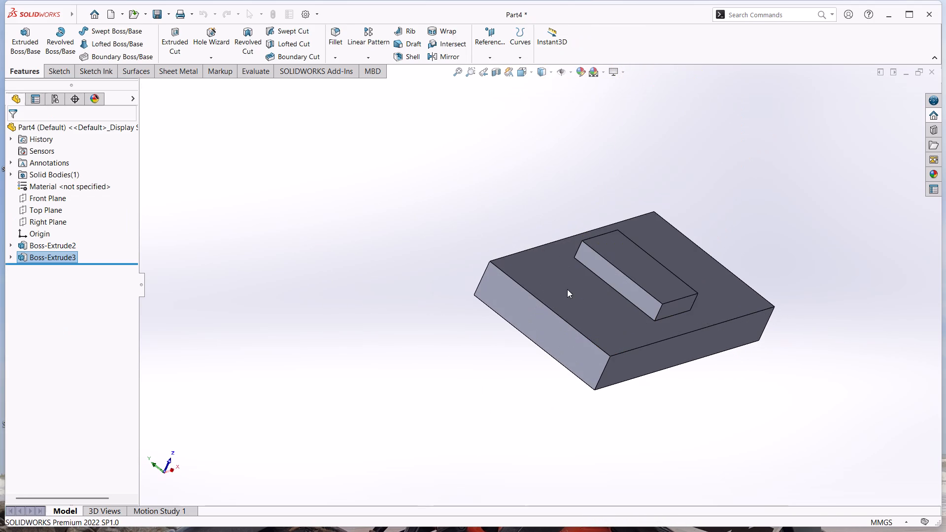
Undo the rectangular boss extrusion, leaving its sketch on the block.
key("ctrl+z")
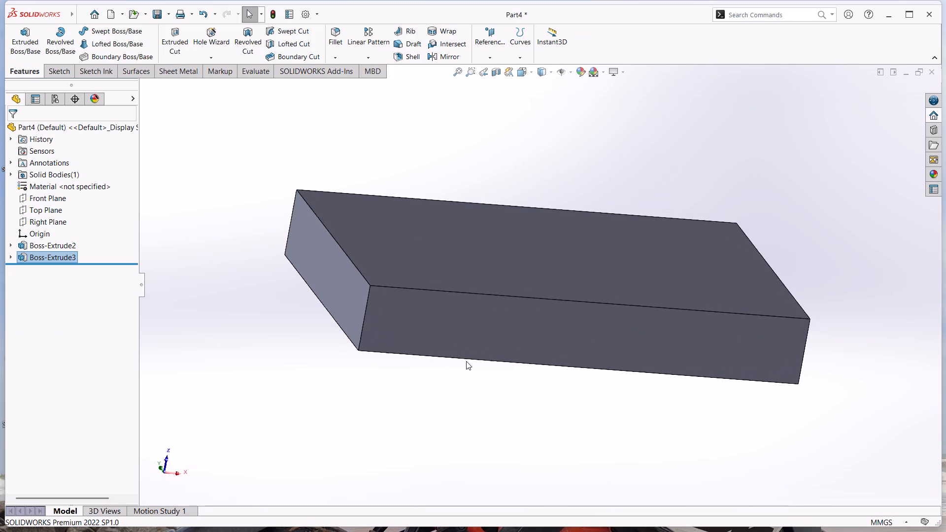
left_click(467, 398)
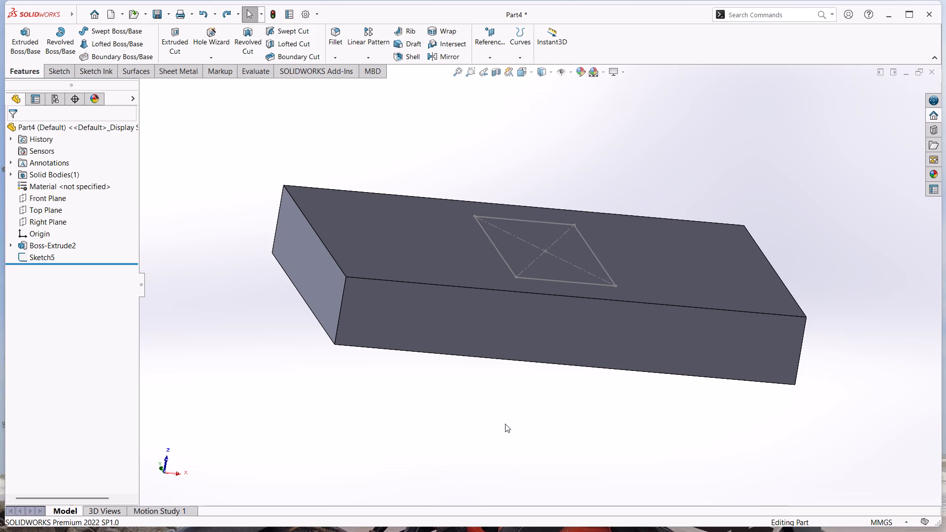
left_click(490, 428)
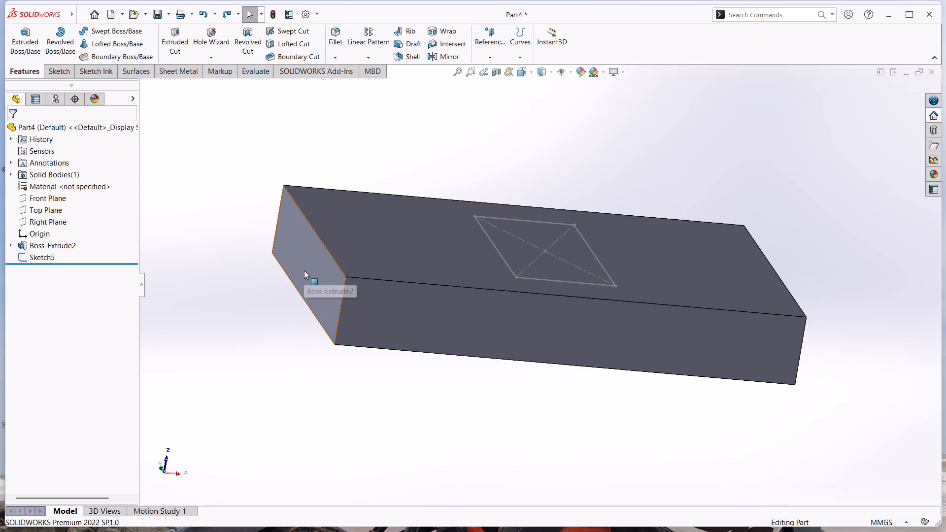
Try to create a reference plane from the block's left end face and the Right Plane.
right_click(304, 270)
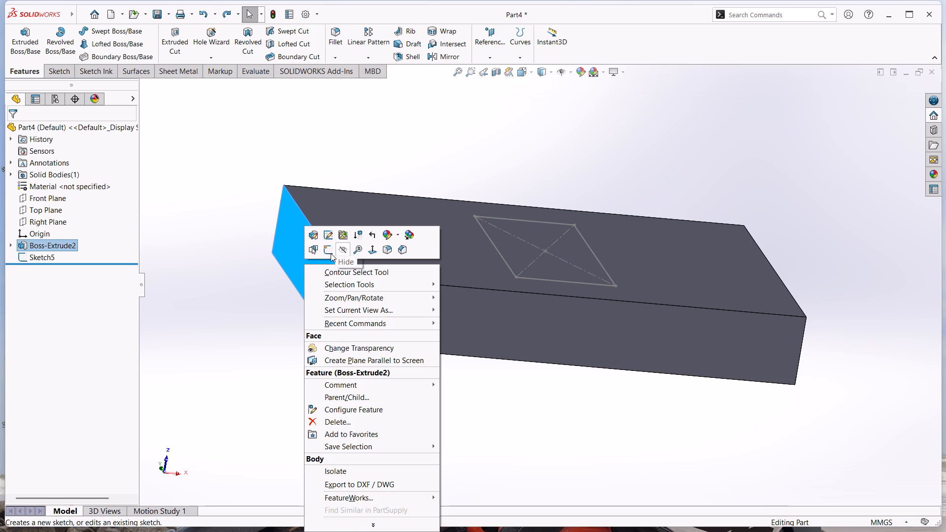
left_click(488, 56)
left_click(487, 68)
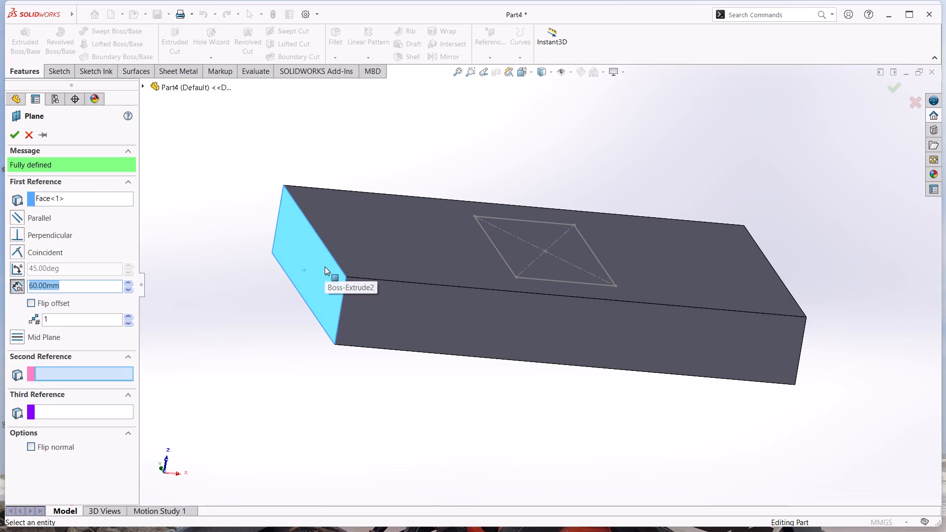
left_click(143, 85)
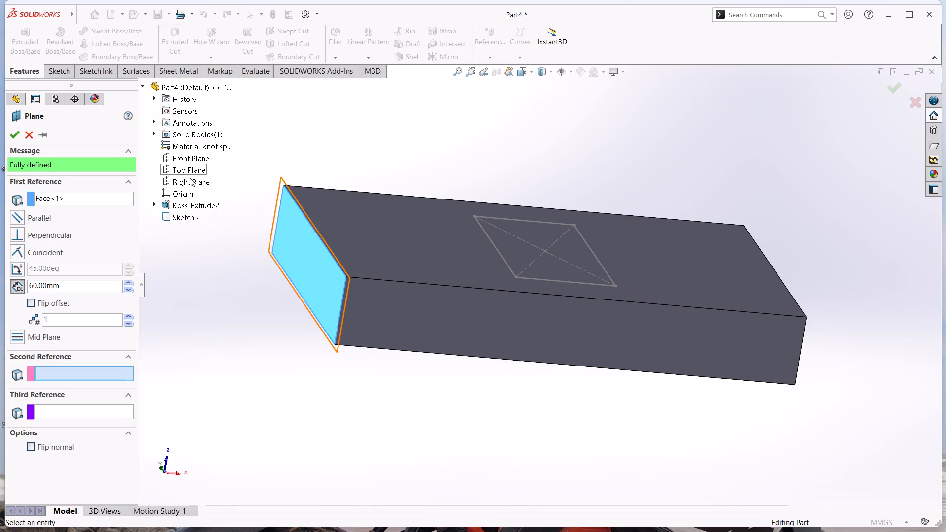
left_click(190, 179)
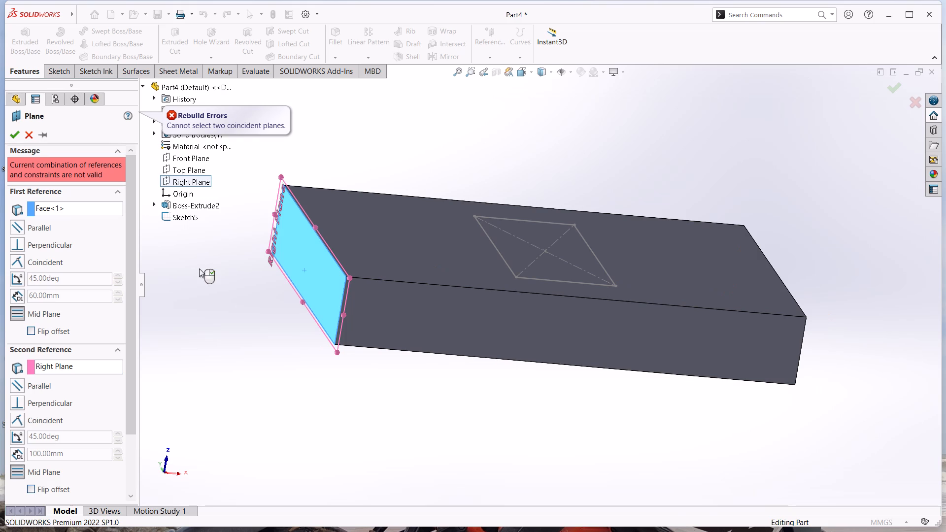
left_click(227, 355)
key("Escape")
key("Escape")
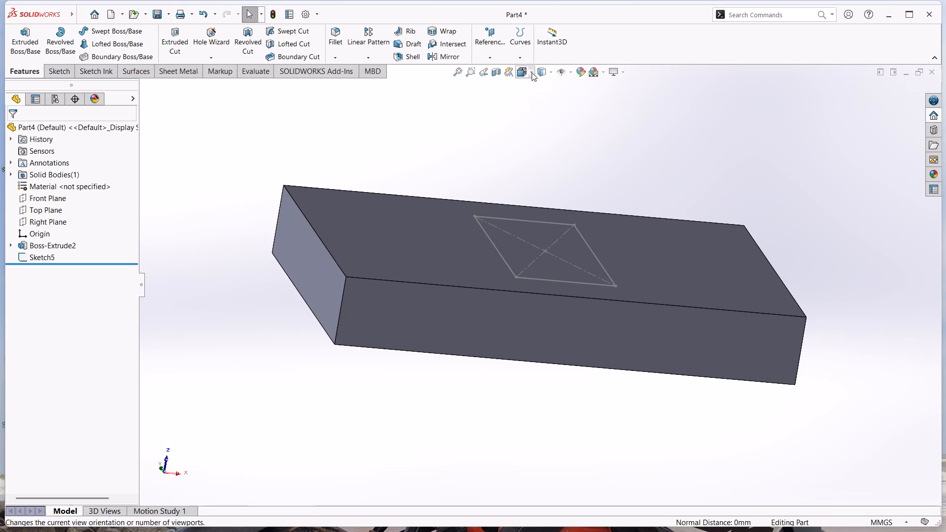
Create a reference plane offset 60 mm from the Right Plane, crossing the middle of the block.
left_click(491, 59)
left_click(485, 69)
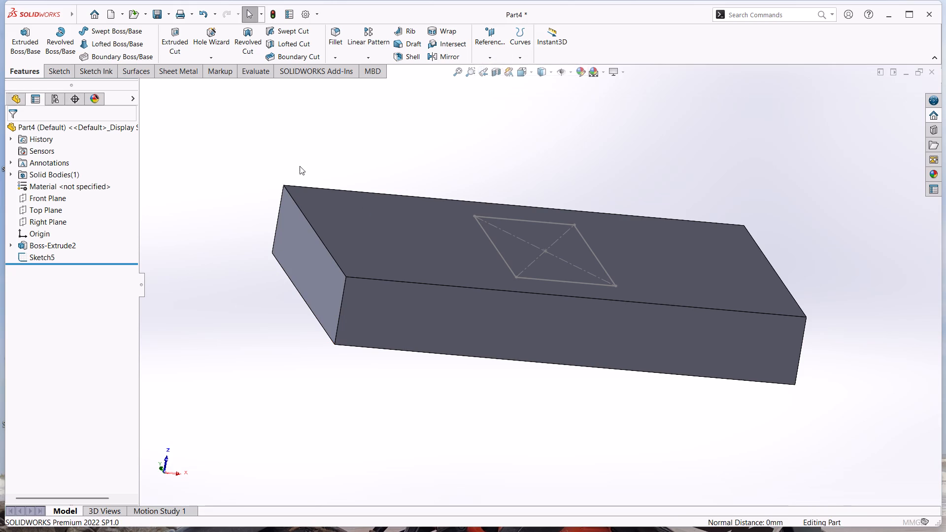
left_click(141, 89)
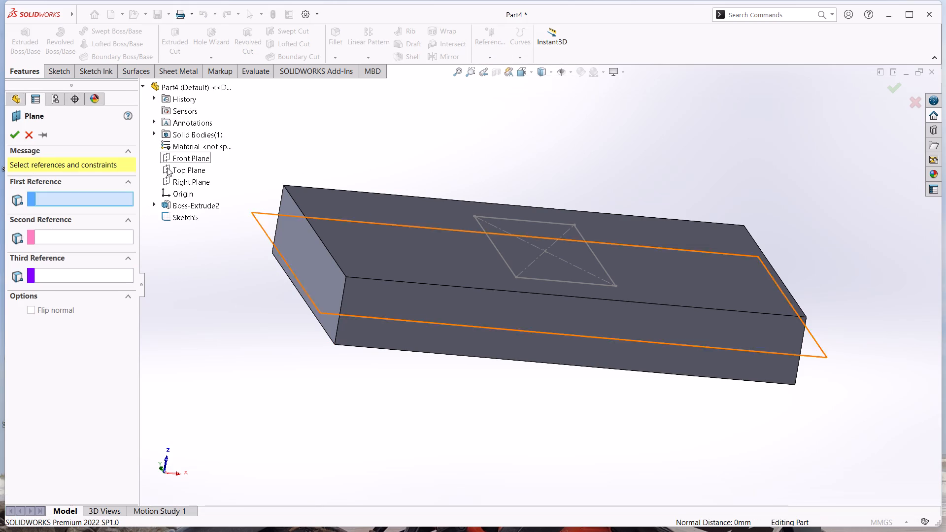
left_click(173, 182)
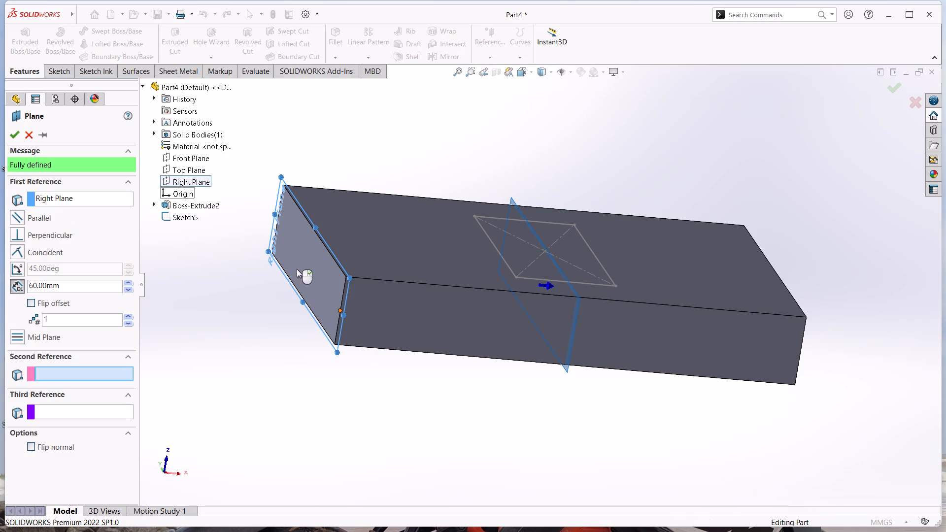
left_click_drag(98, 285, 0, 284)
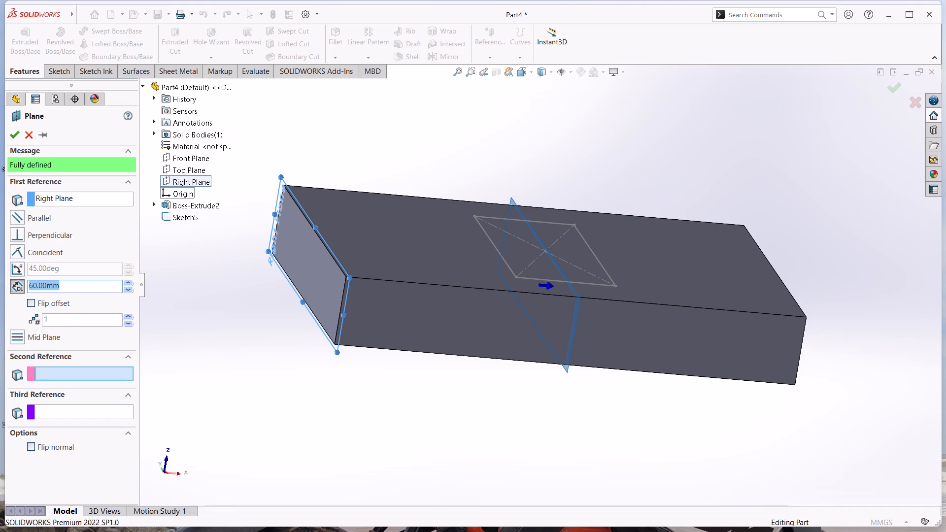
left_click(414, 475)
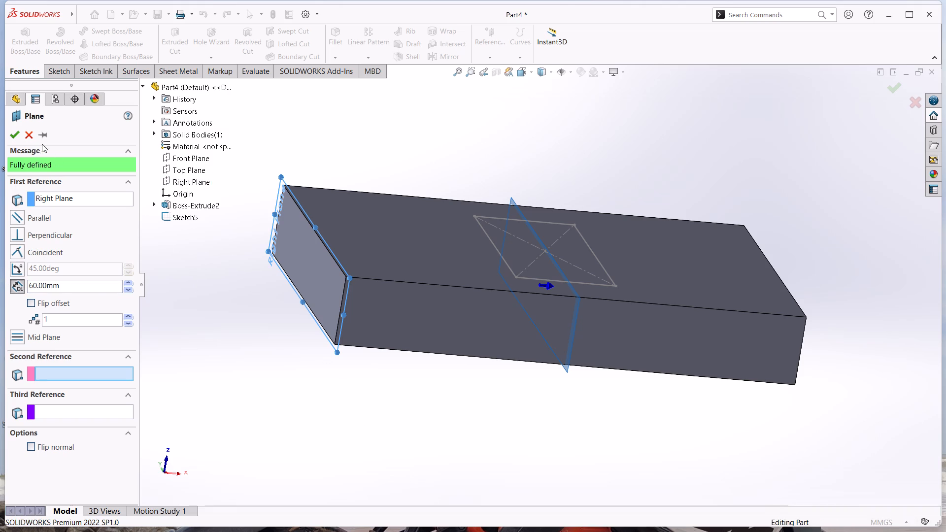
left_click(7, 133)
left_click(11, 133)
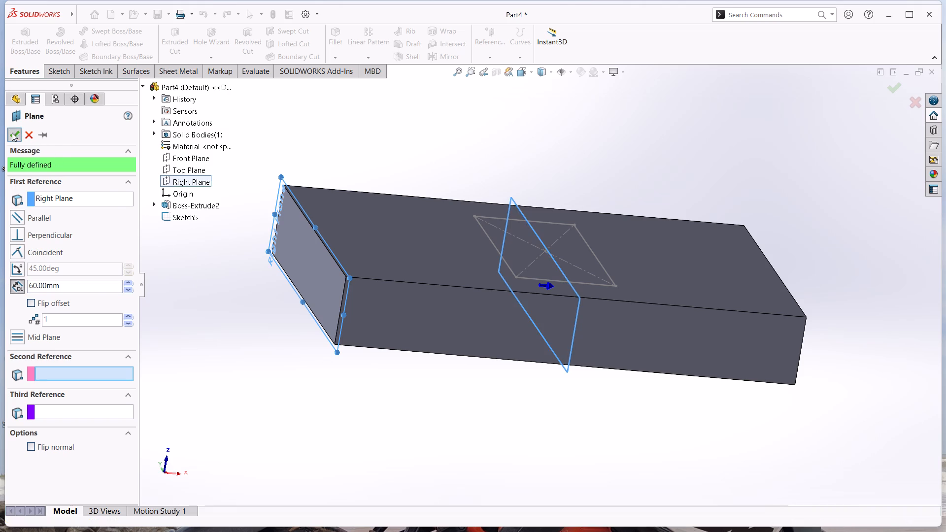
left_click(286, 401)
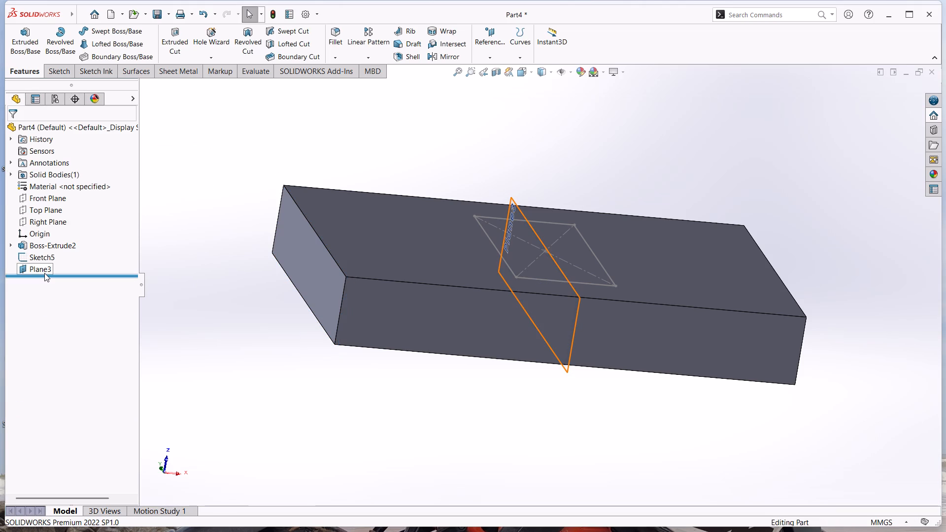
Start a new sketch on the reference plane that crosses the middle of the block.
right_click(44, 273)
left_click(53, 256)
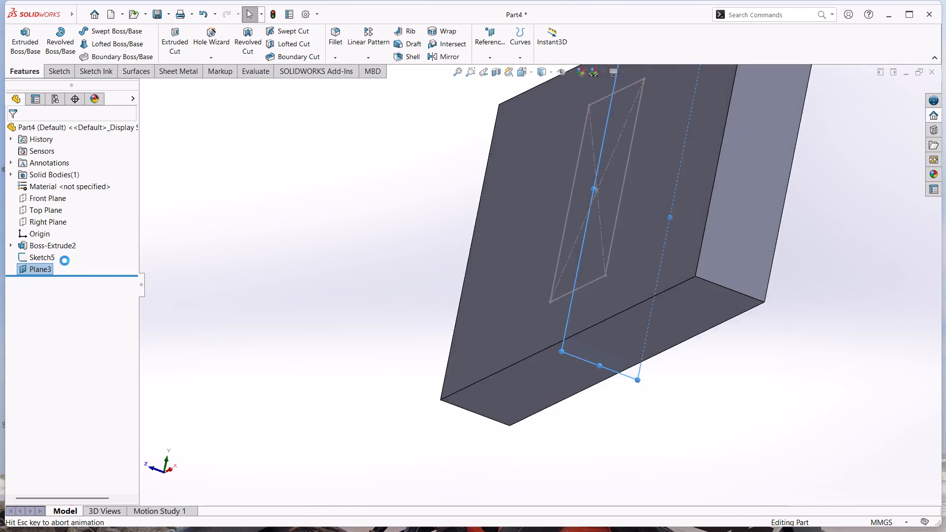
scroll(525, 293, "down", 1)
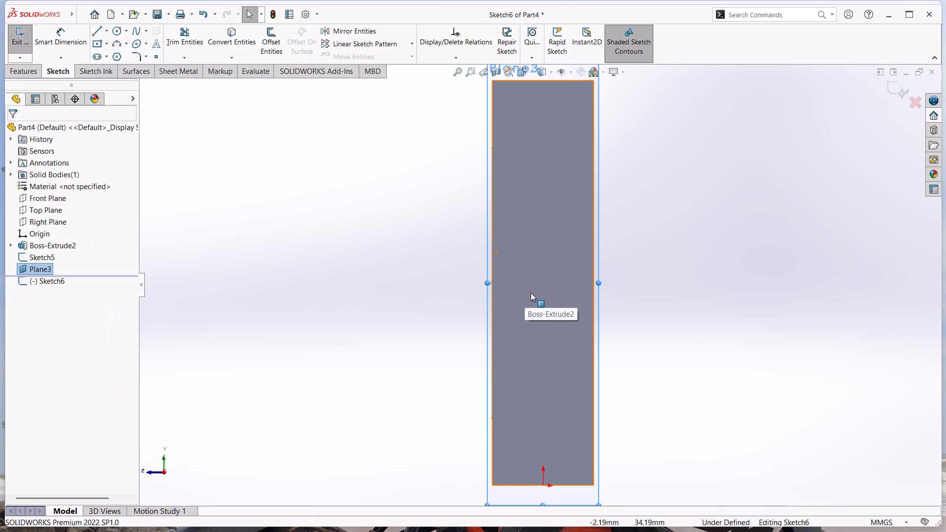
middle_click_drag(535, 290, 549, 282)
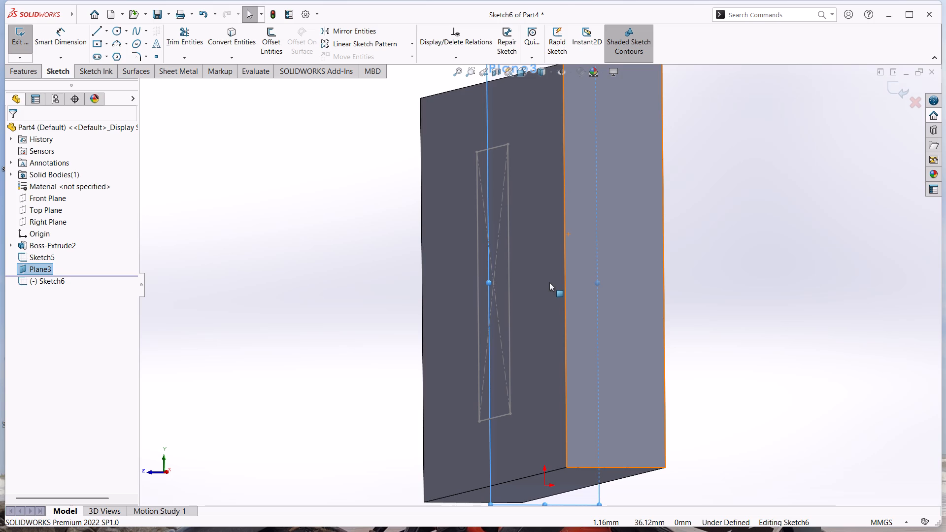
scroll(550, 281, "up", 3)
left_click(240, 273)
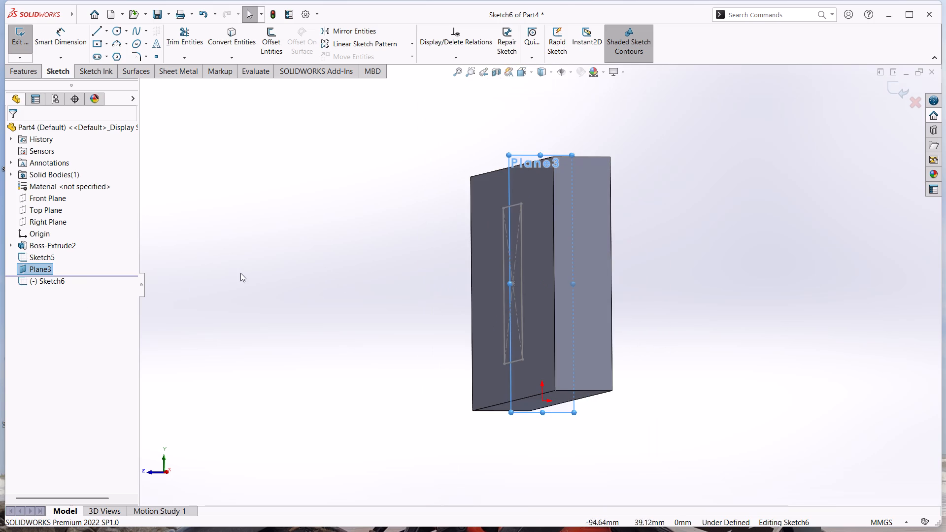
right_click(53, 277)
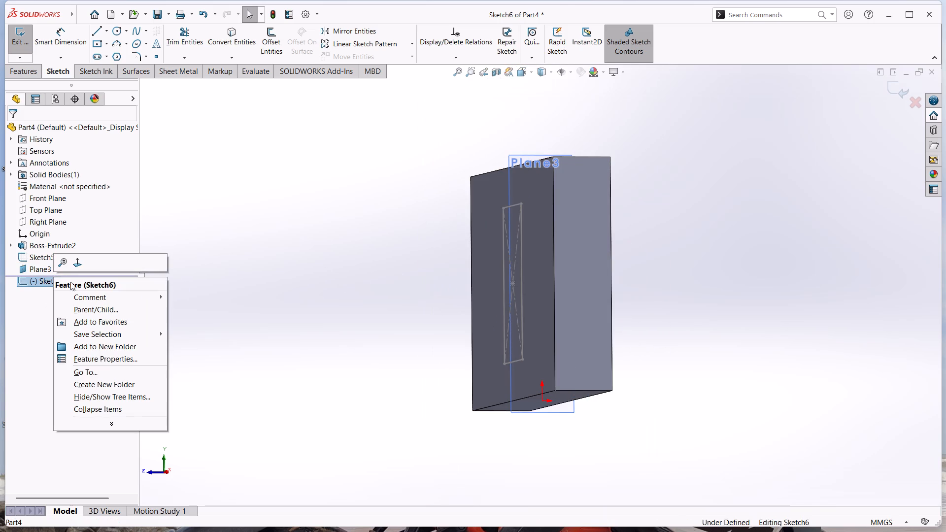
left_click(196, 318)
right_click(61, 282)
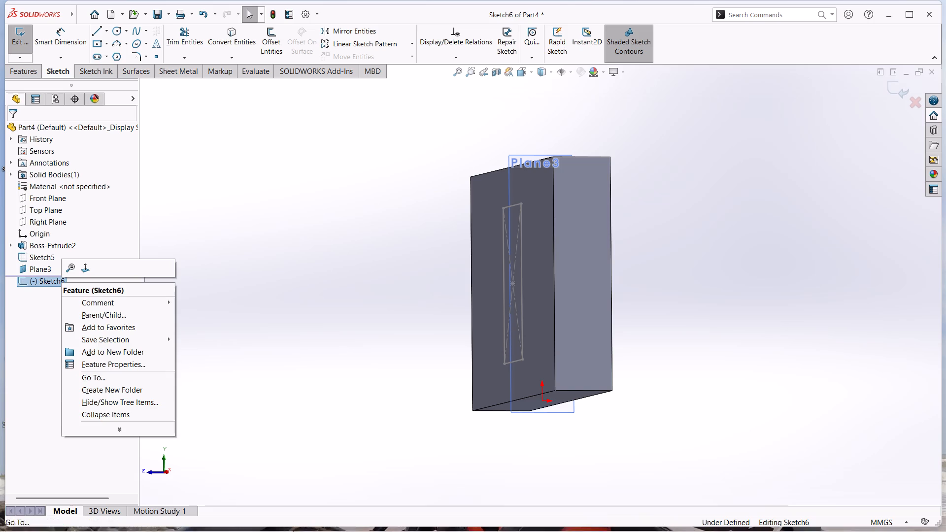
left_click(201, 272)
key("ctrl+8")
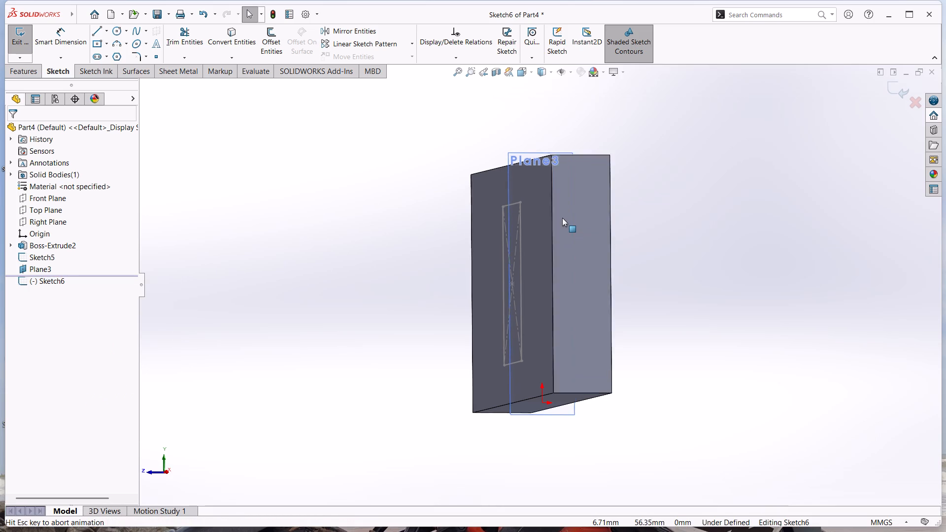
scroll(542, 225, "up", 1)
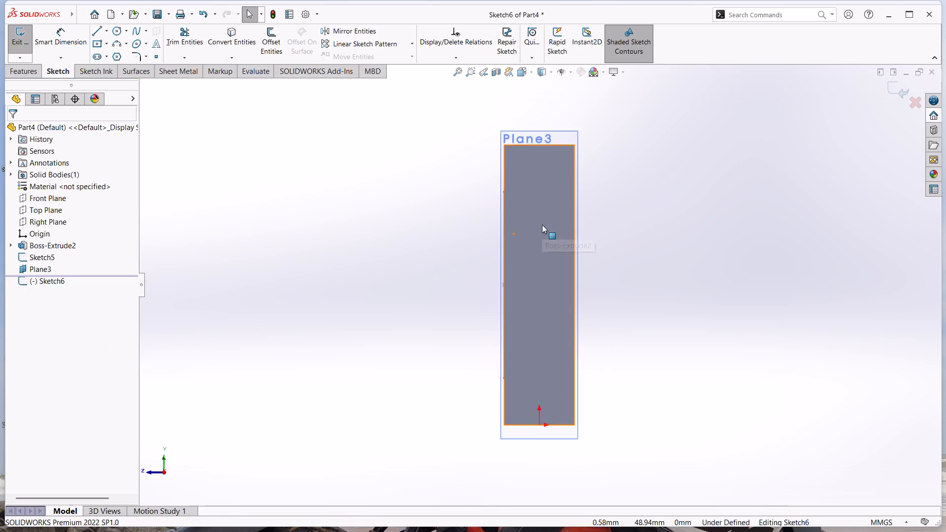
scroll(542, 225, "up", 1)
scroll(670, 284, "down", 1)
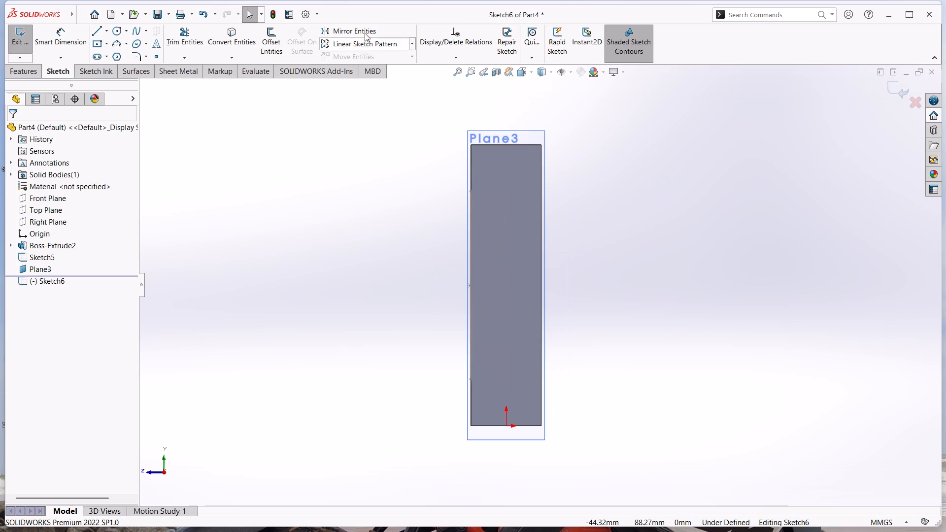
Sketch a circle of about 15.2 mm radius beside the block, centred about 50 mm across and 36 mm up from the origin.
left_click(120, 33)
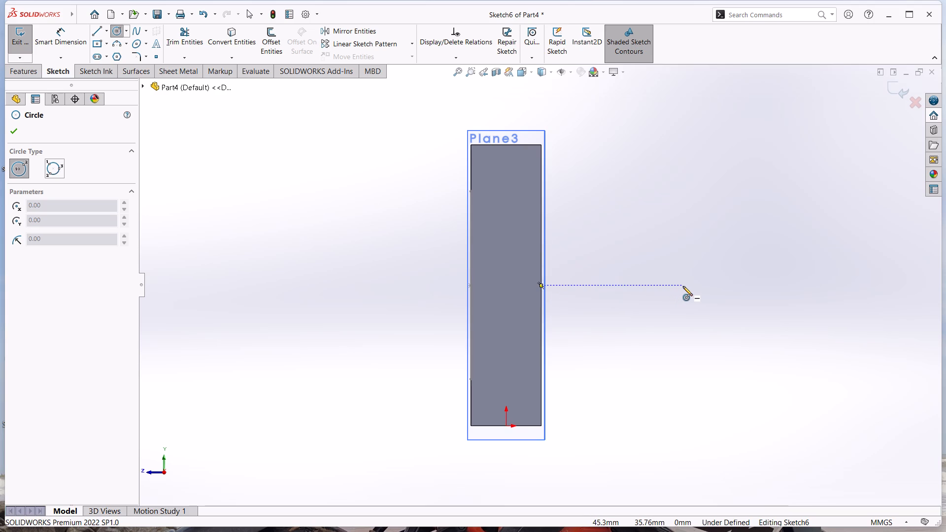
left_click(701, 284)
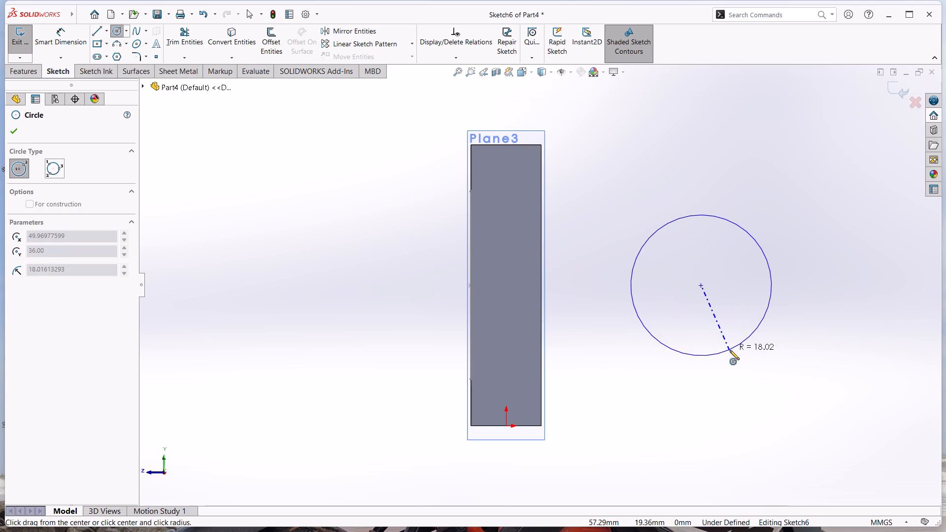
left_click(725, 340)
scroll(710, 339, "down", 1)
middle_click_drag(710, 339, 710, 339)
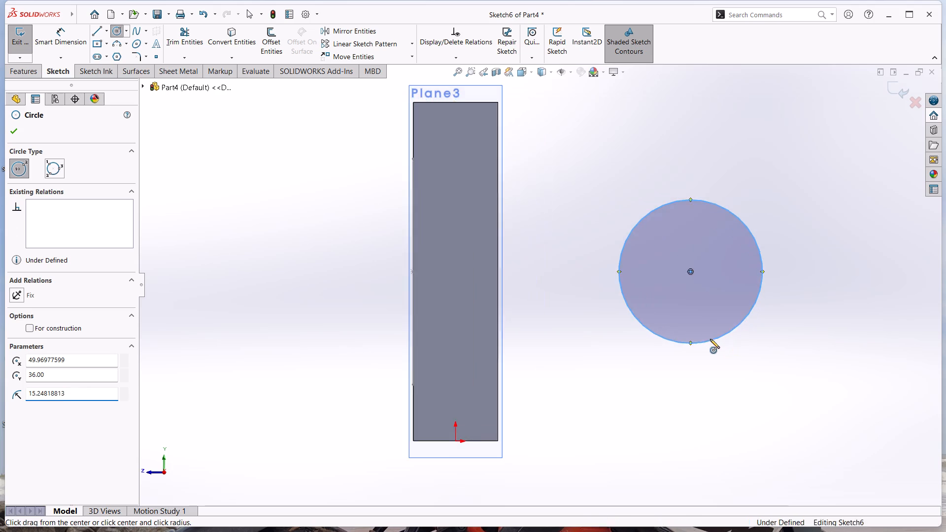
middle_click_drag(710, 339, 609, 138)
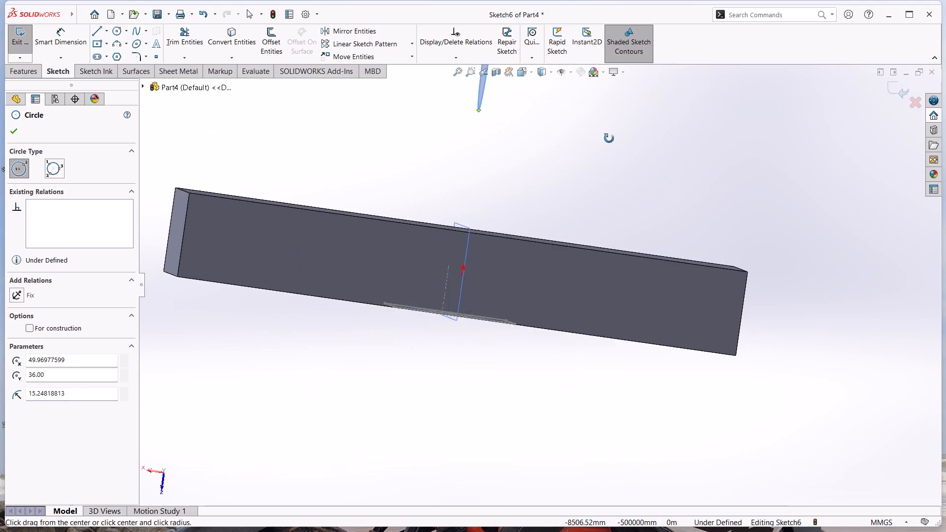
middle_click_drag(609, 138, 608, 142)
scroll(607, 142, "up", 2)
middle_click_drag(594, 144, 690, 232)
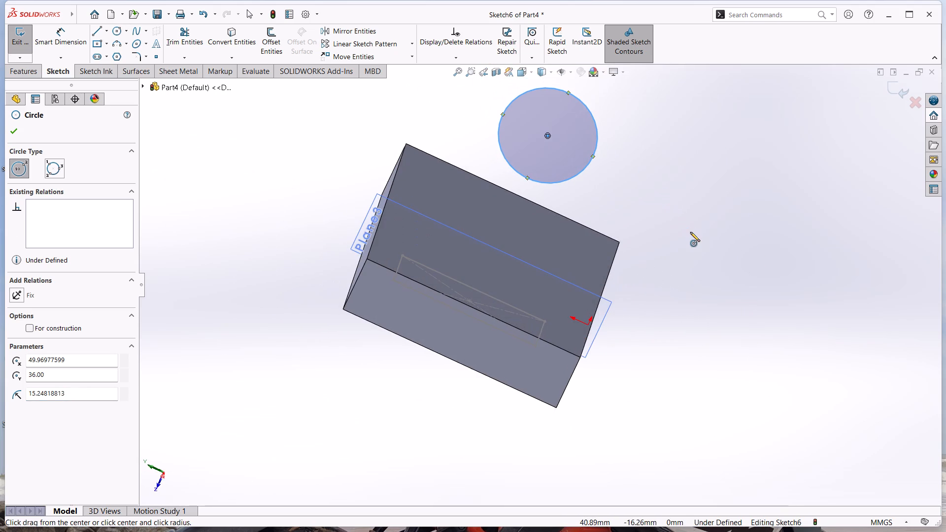
key("ctrl+8")
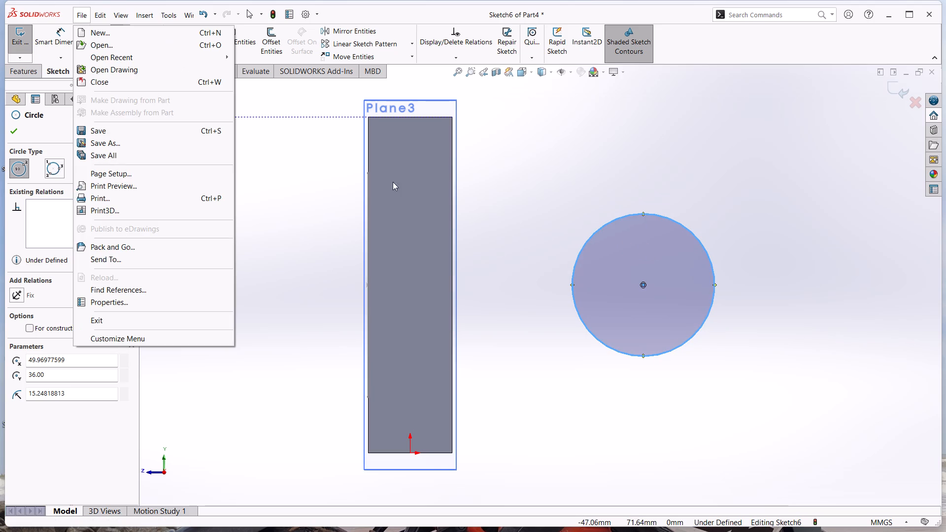
left_click(290, 180)
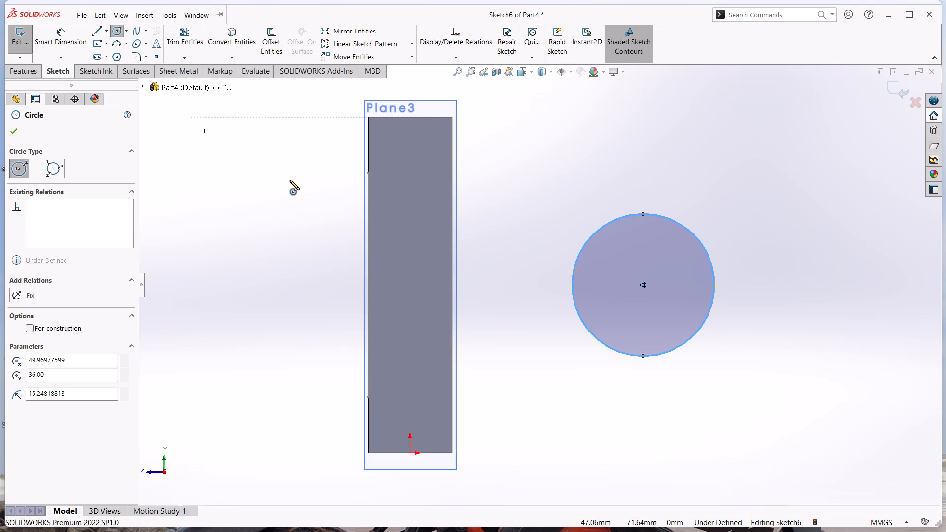
key("Escape")
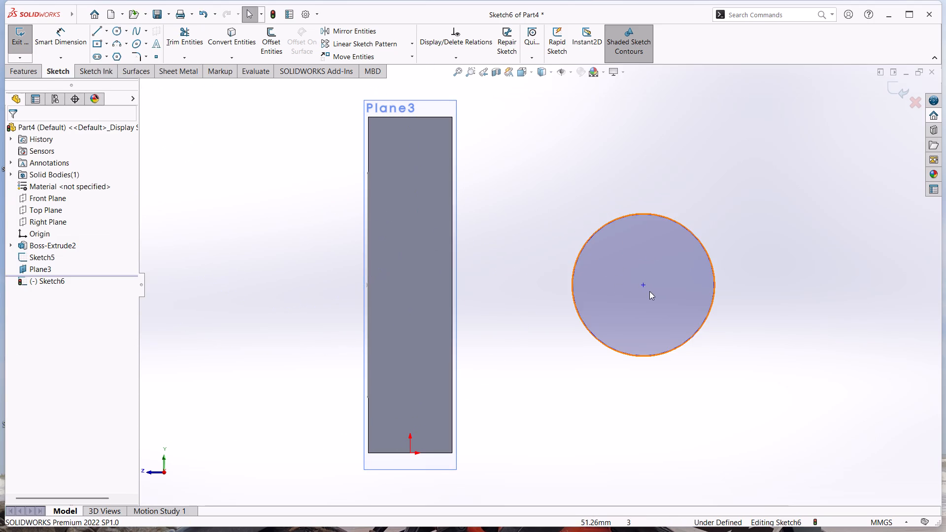
Sketch a smaller concentric circle of about 9.2 mm radius inside the first circle.
left_click(122, 32)
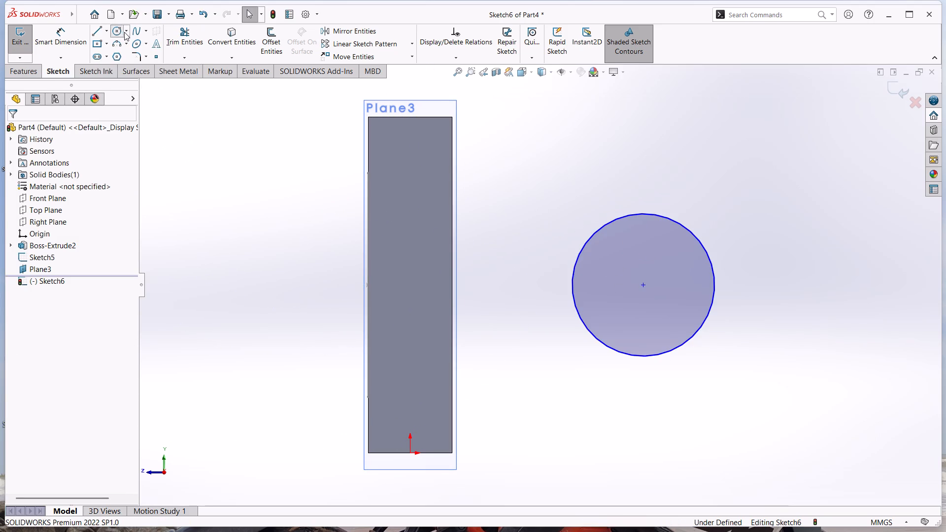
left_click(644, 285)
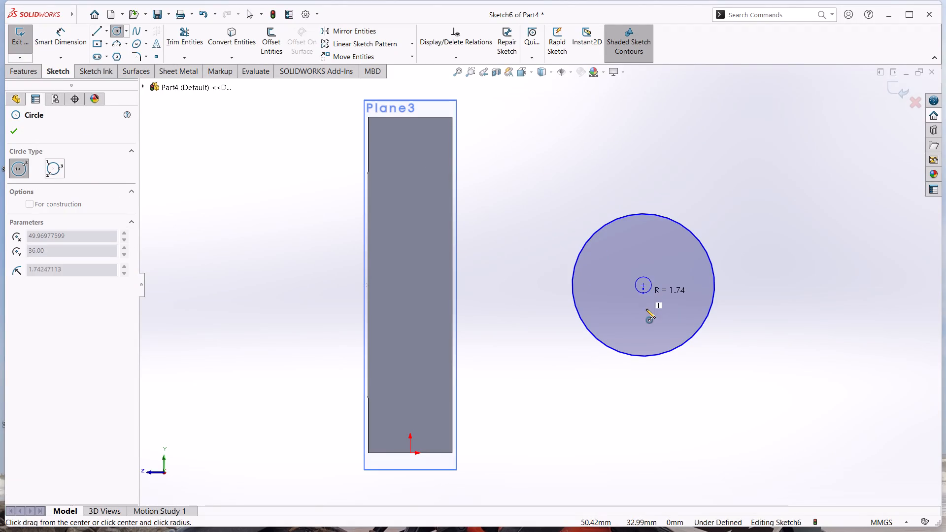
left_click(645, 328)
key("Escape")
Dimension the outer circle with a diameter of 80 mm.
left_click(69, 45)
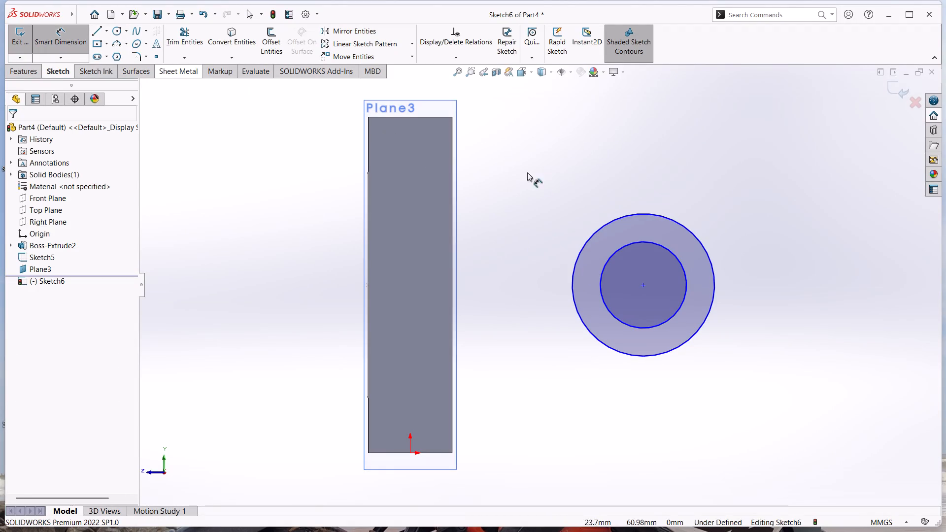
left_click(592, 237)
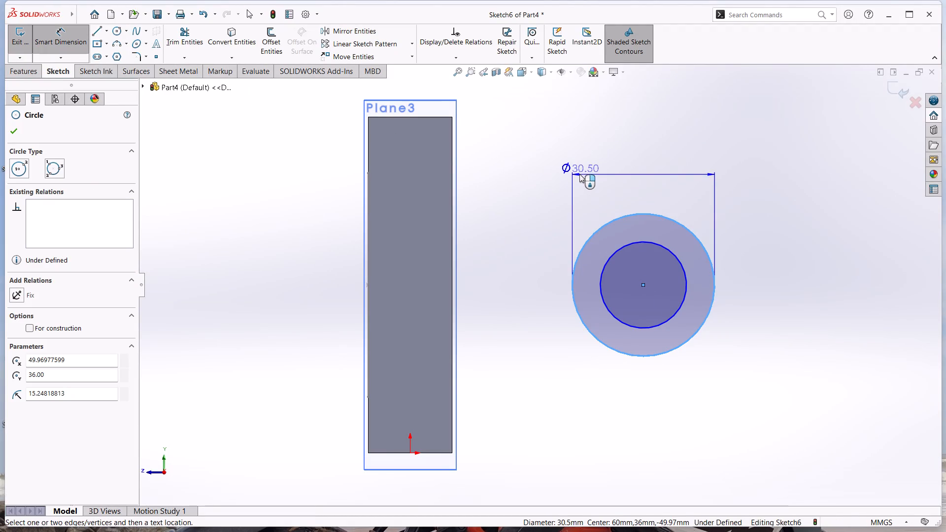
left_click(633, 128)
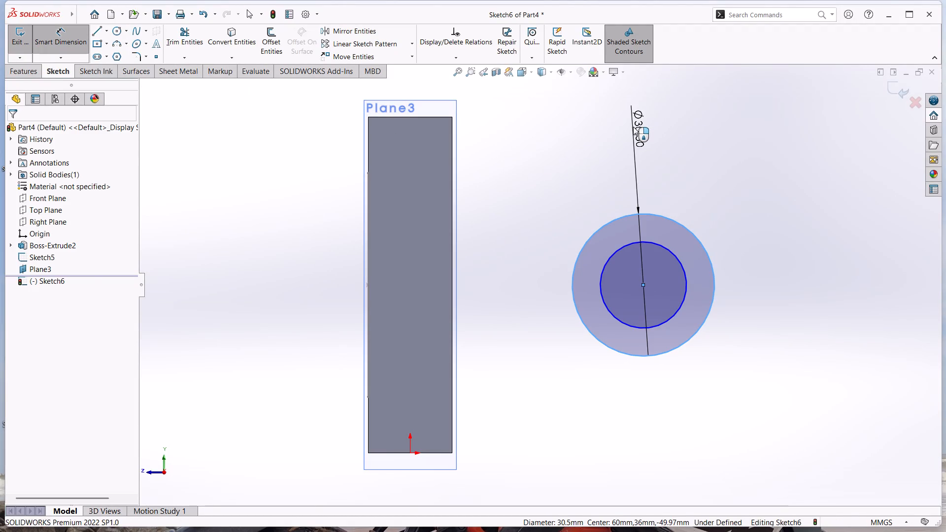
type("80")
key("Return")
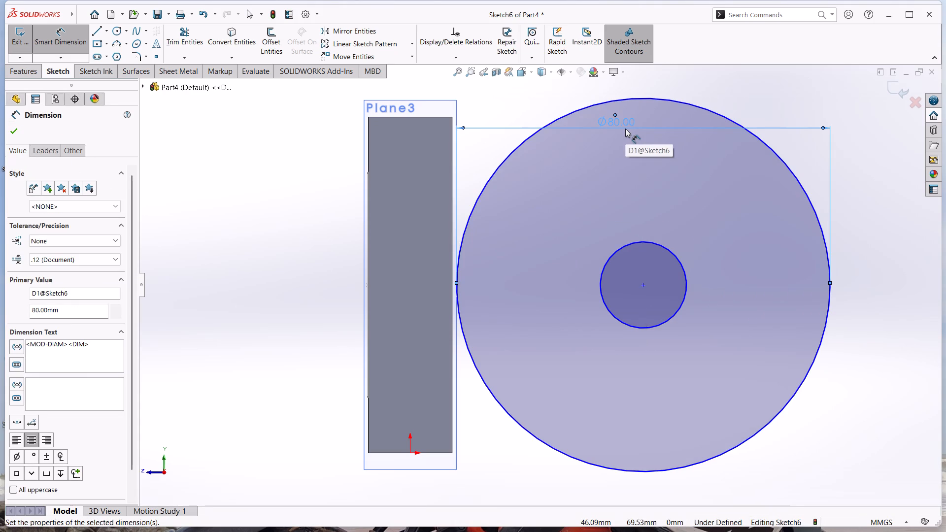
Set the outer circle's diameter to 60 mm.
right_click(624, 130)
double_click(610, 123)
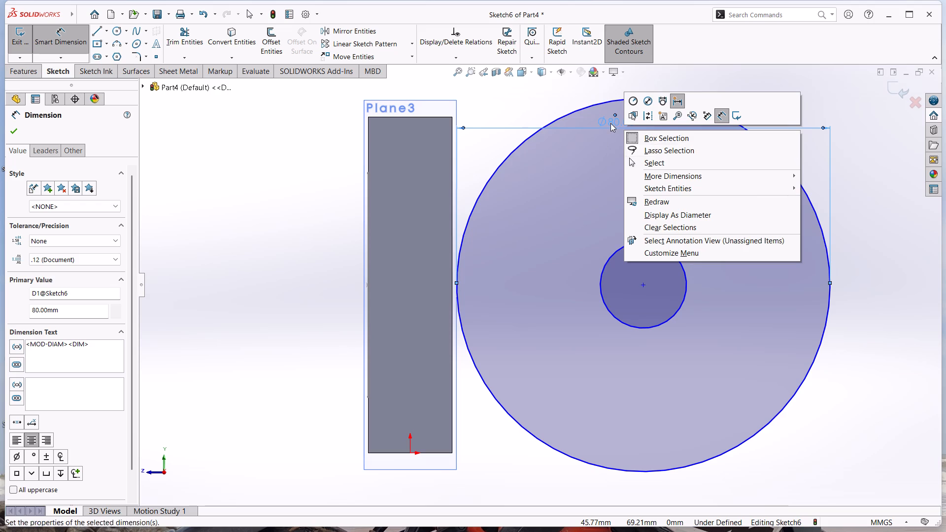
double_click(619, 123)
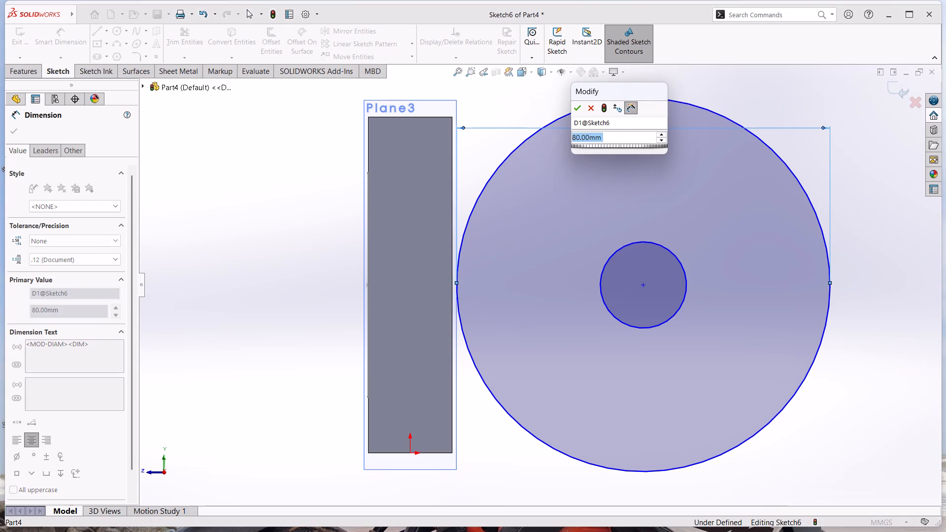
type("60")
key("Return")
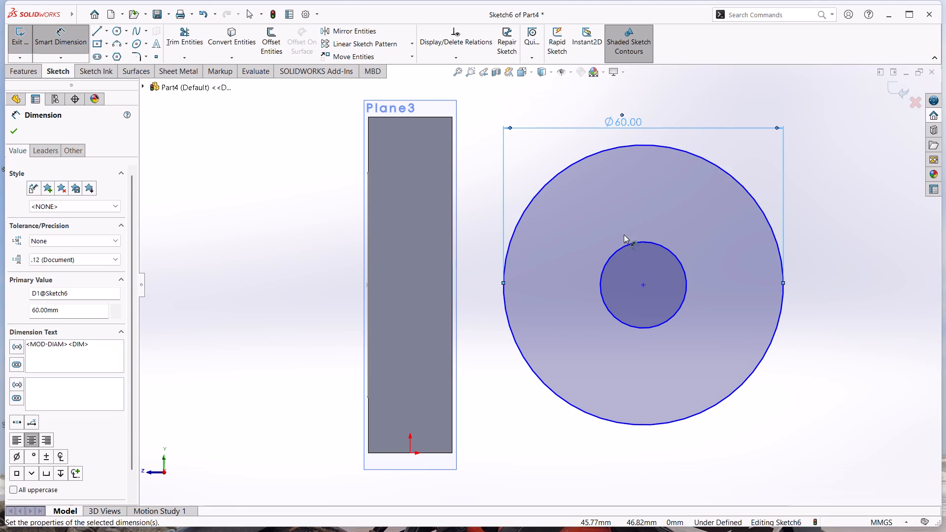
Dimension the inner circle with a diameter of 48 mm.
left_click(624, 246)
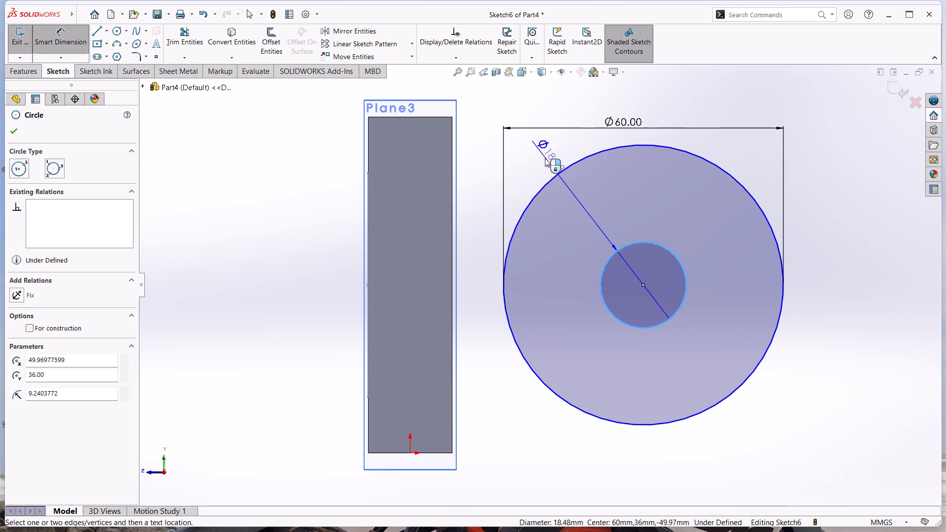
left_click(535, 154)
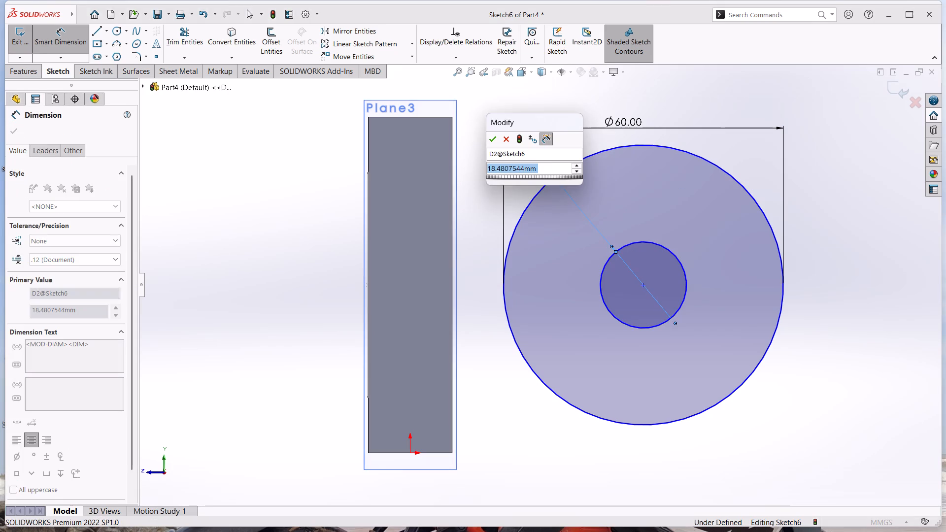
type("48")
key("Return")
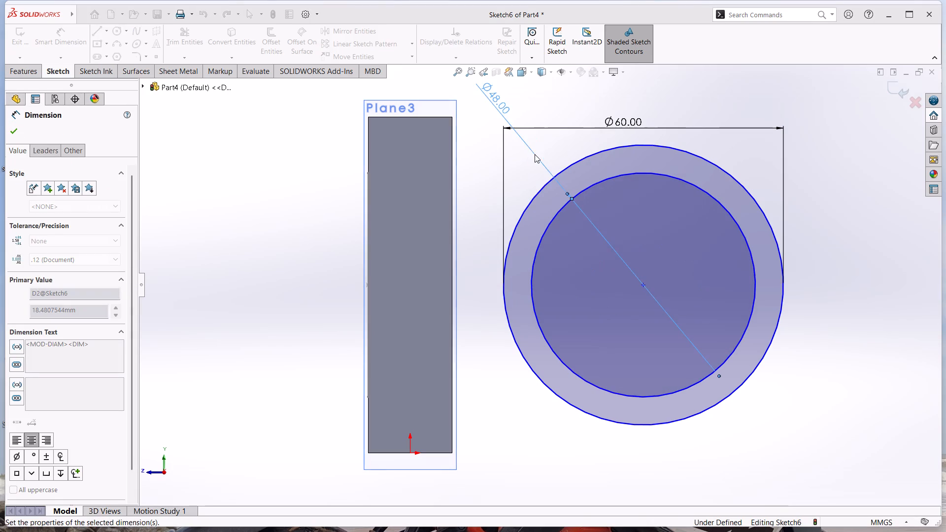
Dimension the horizontal distance from the block's edge nearest the circles to their shared centre as 96 mm.
scroll(651, 315, "up", 2)
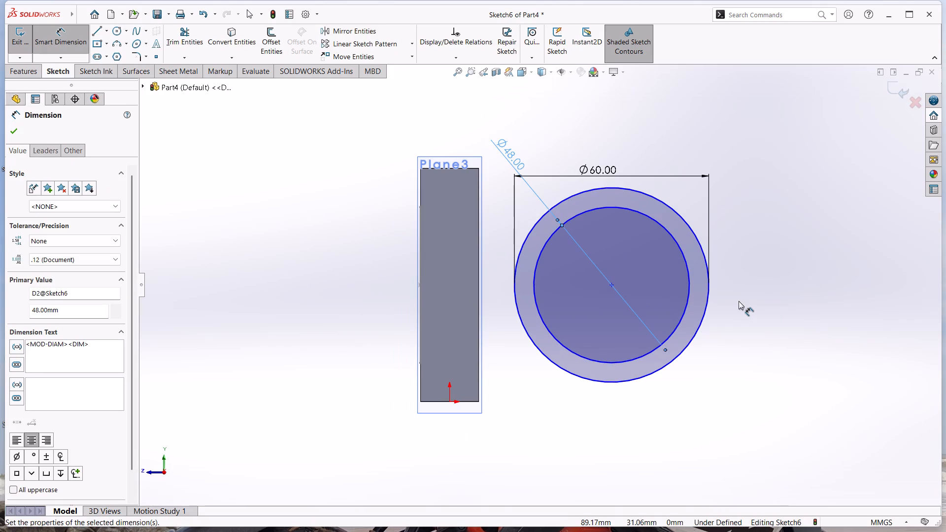
middle_click(739, 300)
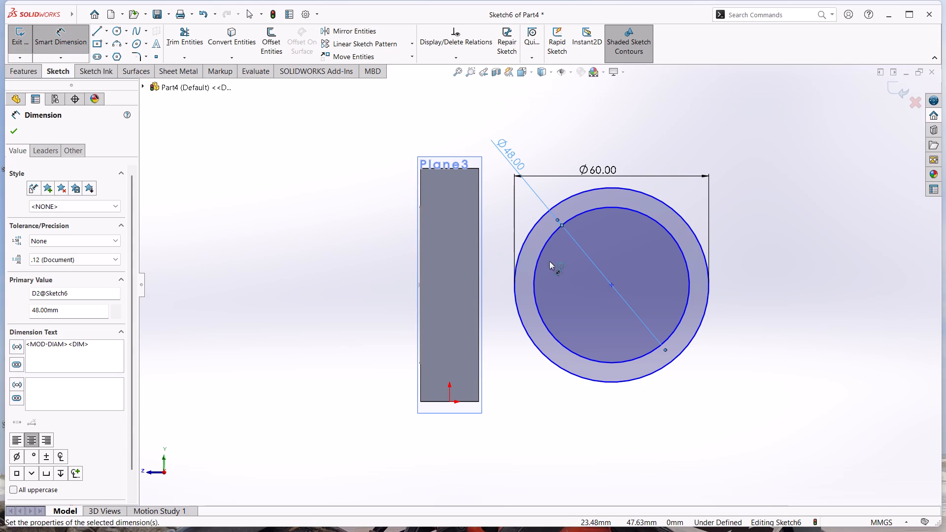
left_click(611, 285)
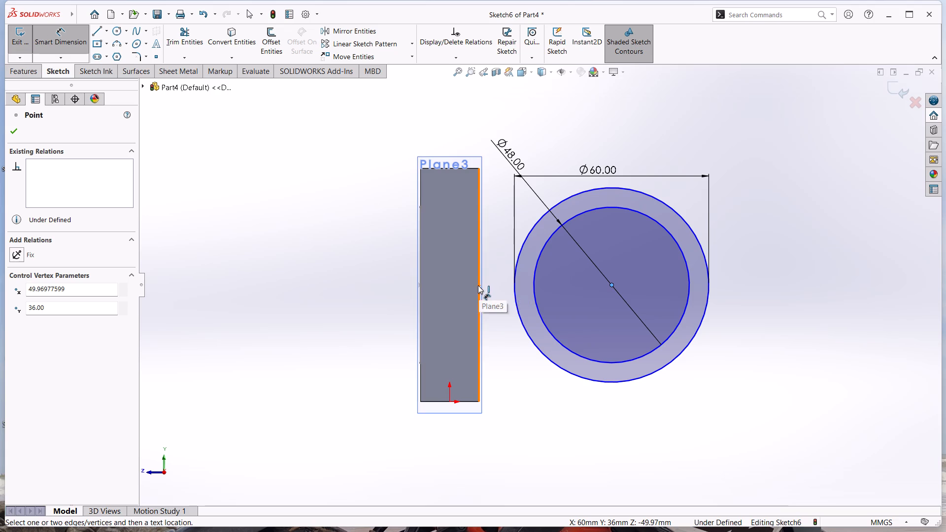
left_click(478, 285)
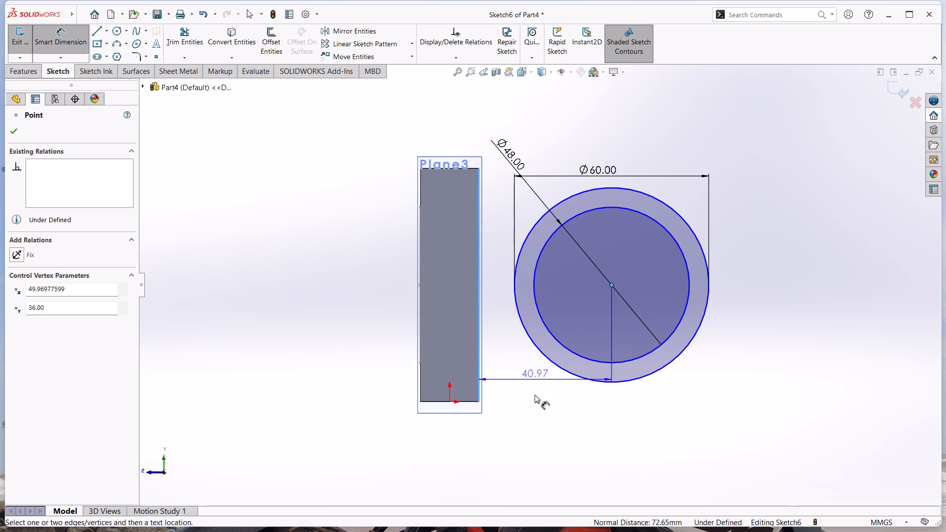
left_click(538, 483)
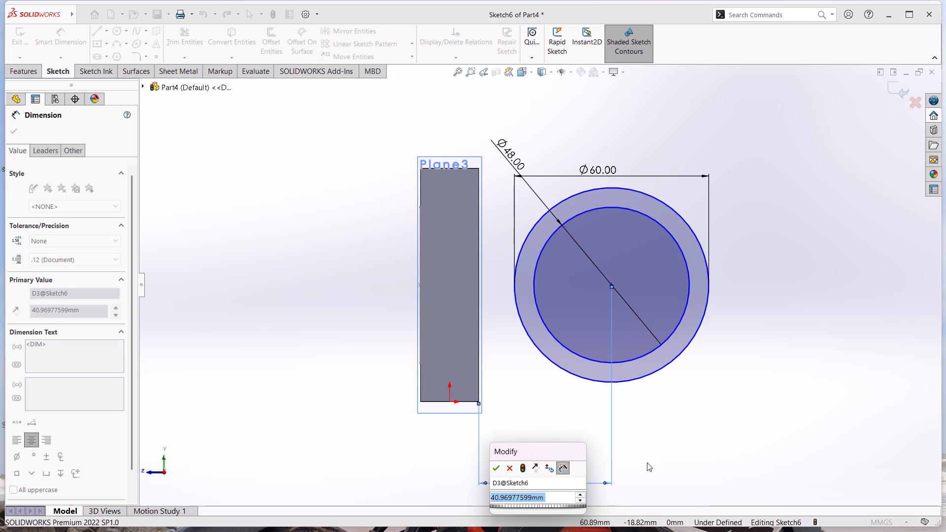
type("96")
key("Return")
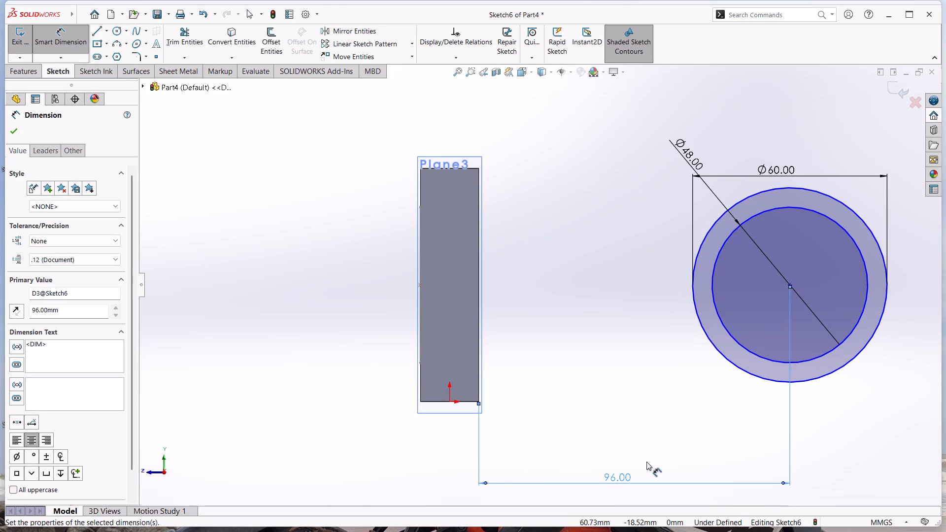
left_click(852, 402)
key("Escape")
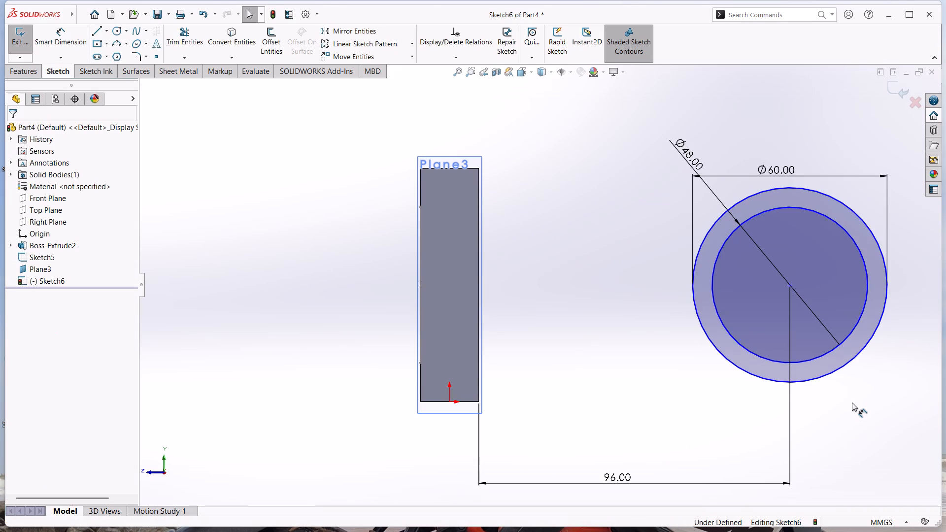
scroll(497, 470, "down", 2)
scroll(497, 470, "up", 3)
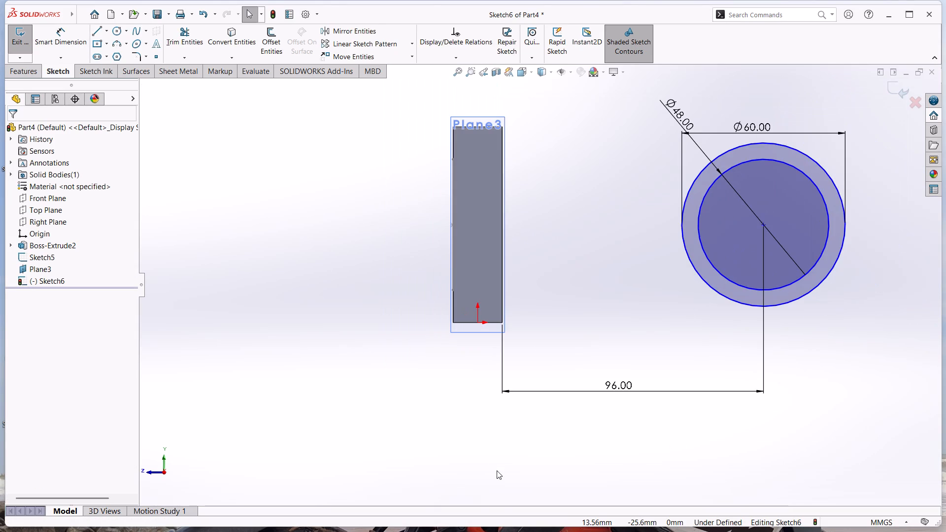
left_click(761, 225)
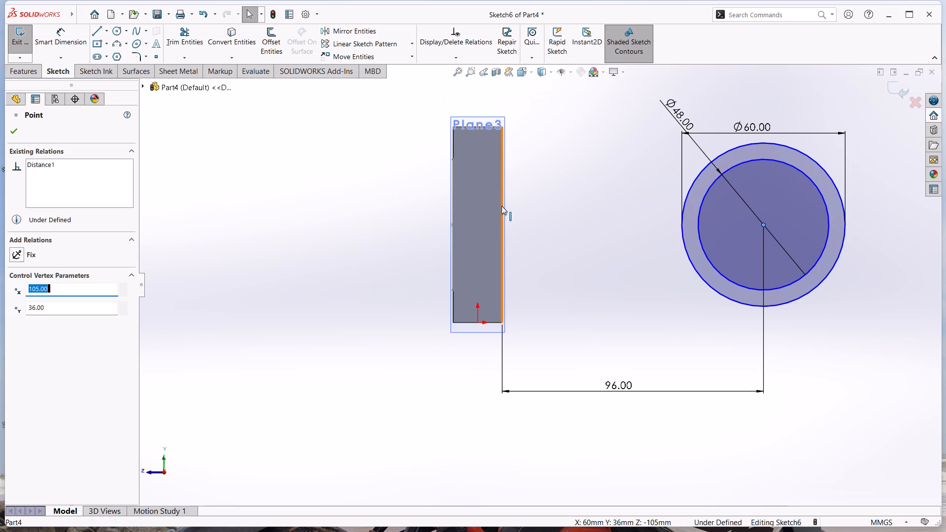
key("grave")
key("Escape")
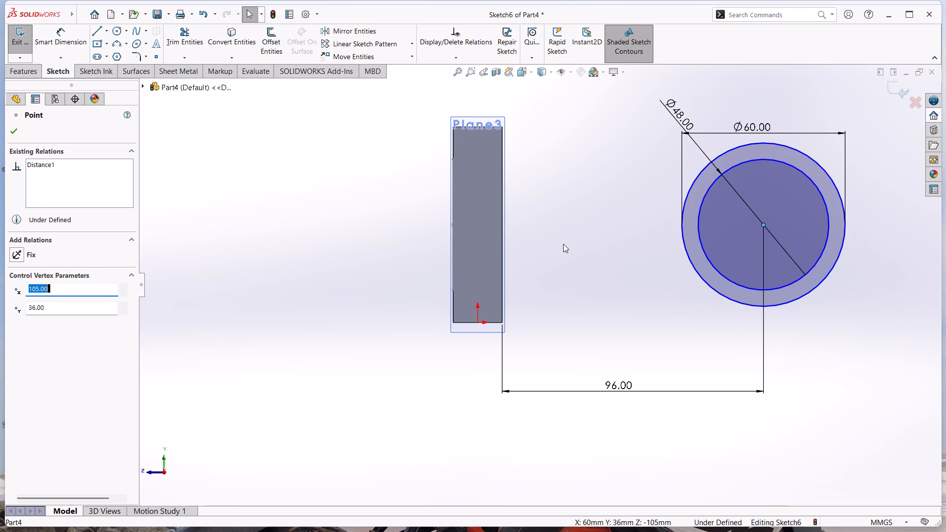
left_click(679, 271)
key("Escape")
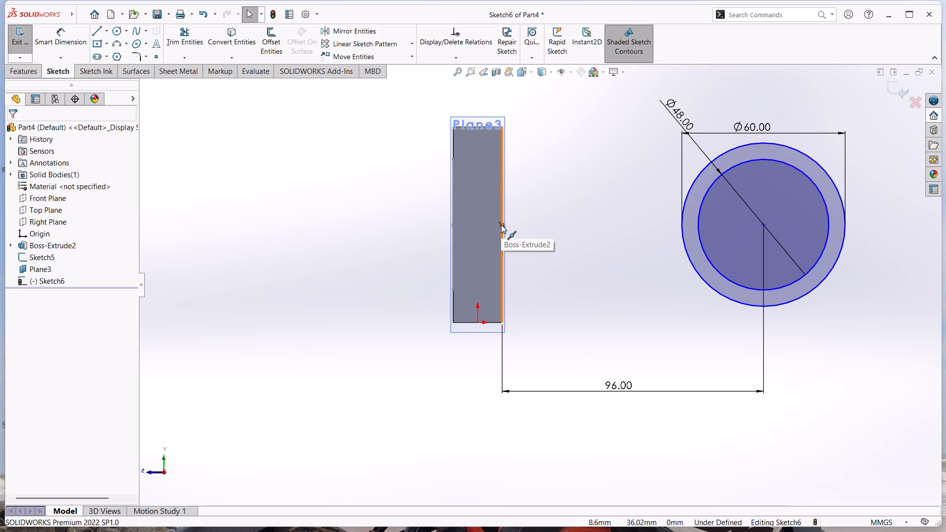
Select the midpoint of the block's edge facing the circles together with the circles' centre point for a sketch relation.
left_click(501, 225)
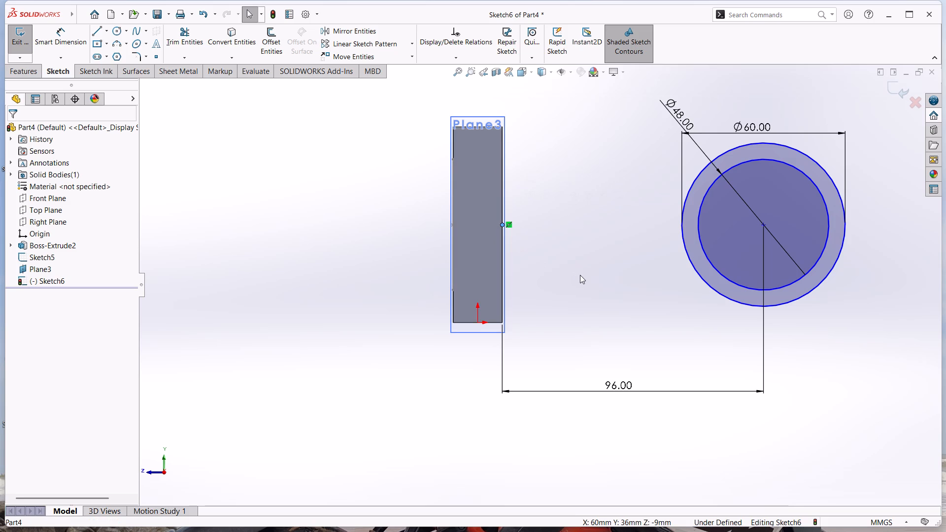
left_click(762, 224, "ctrl")
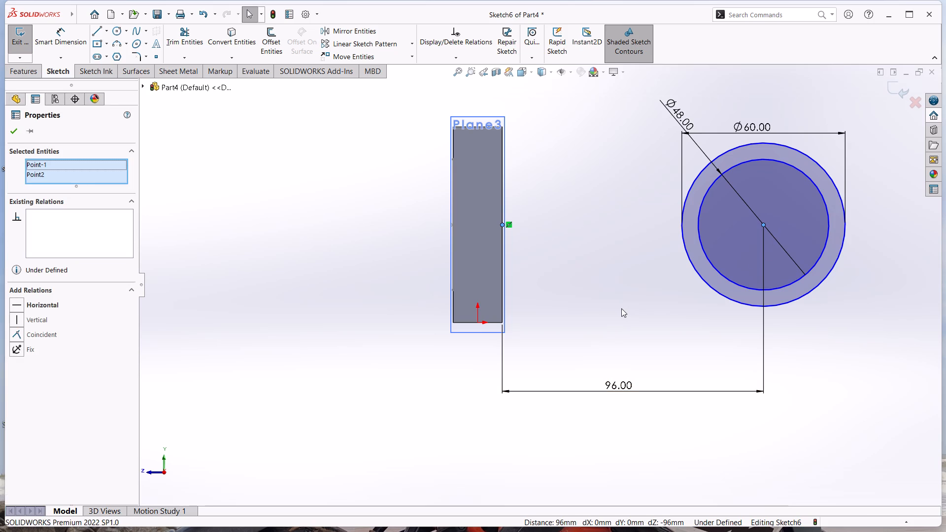
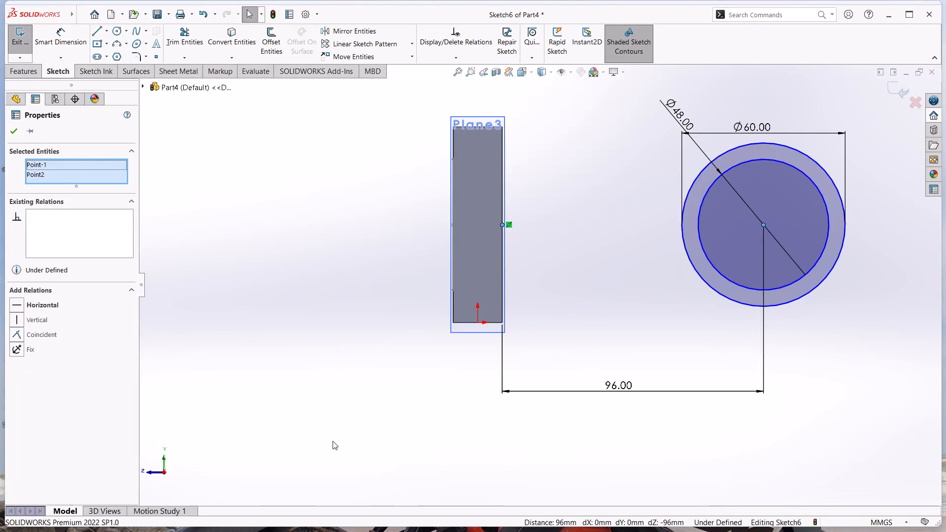
Add a Horizontal relation between the midpoint of the block's edge facing the circles and the circles' shared centre.
left_click(348, 376)
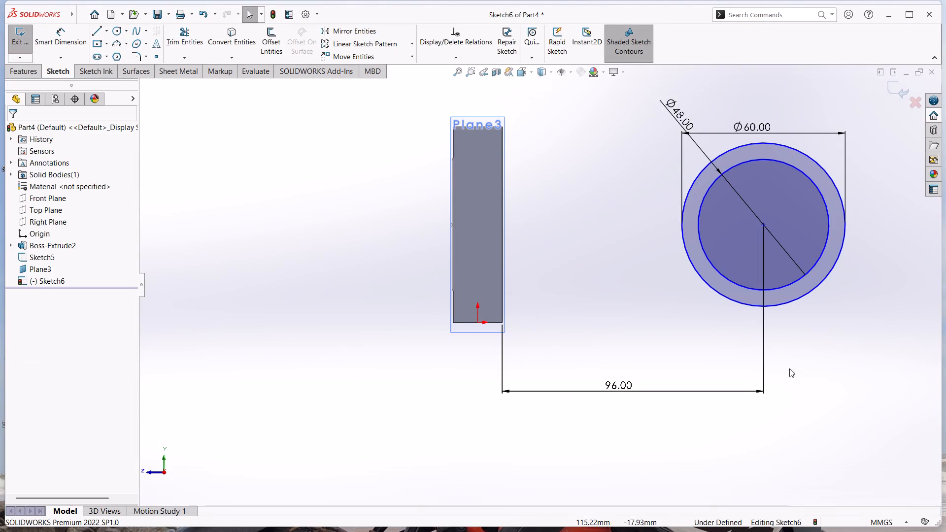
left_click(502, 227)
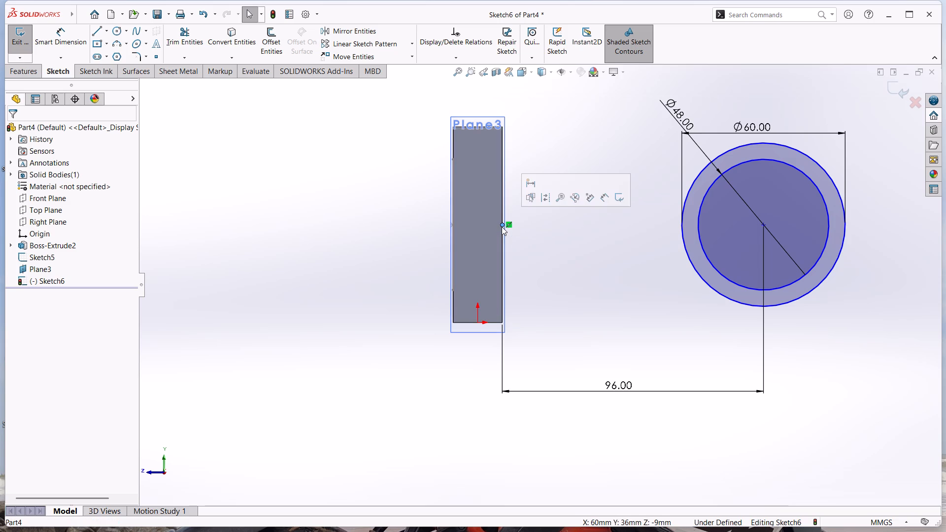
left_click(762, 226, "ctrl")
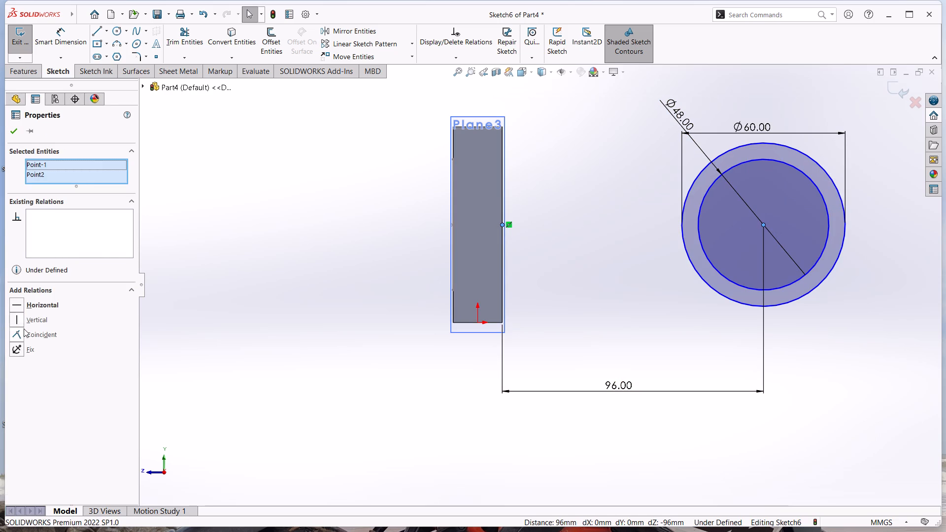
left_click(17, 306)
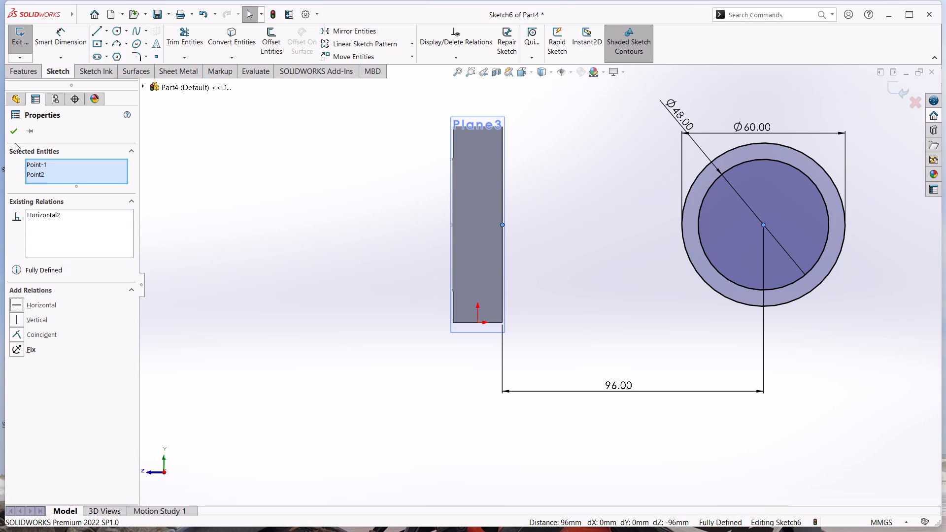
left_click(13, 135)
left_click(240, 192)
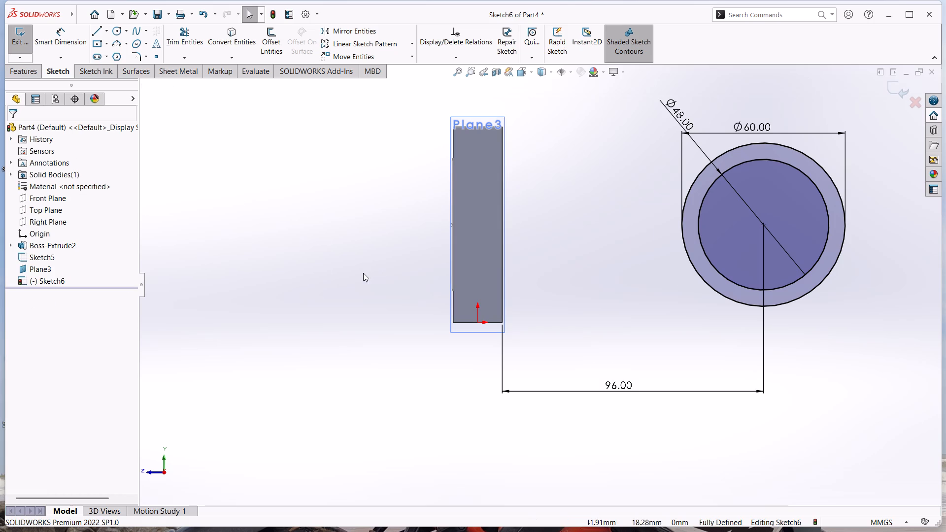
Extrude the concentric-circle profile into a ring with a Mid Plane depth of 44 mm.
scroll(363, 273, "up", 1)
left_click(20, 33)
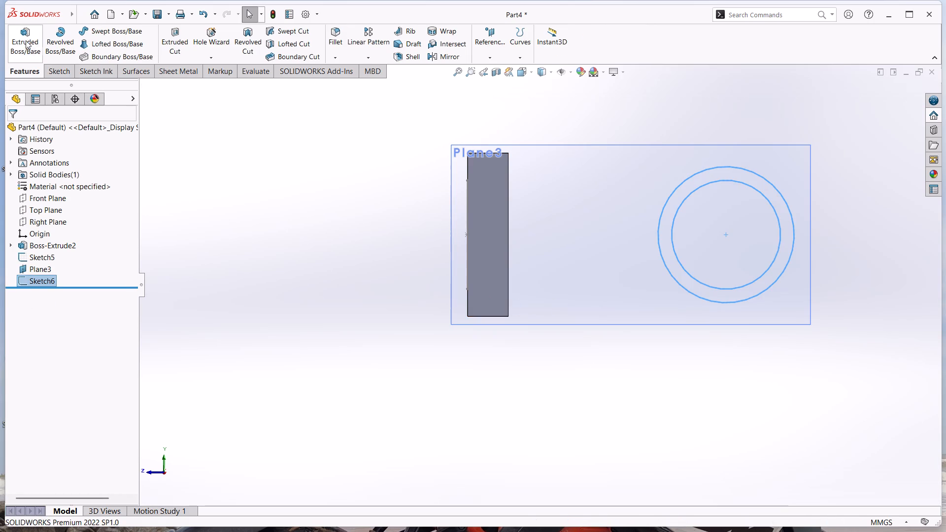
left_click(27, 43)
middle_click_drag(688, 422, 643, 396)
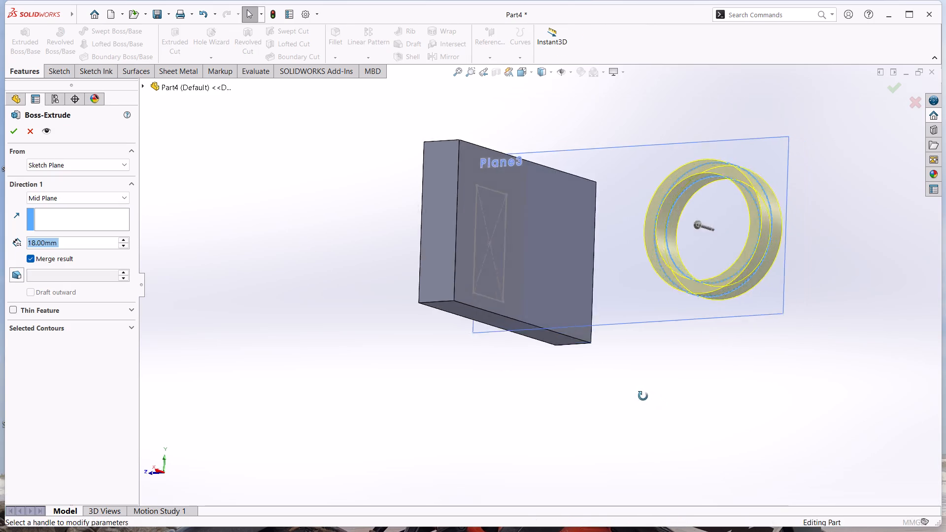
middle_click_drag(643, 396, 619, 393)
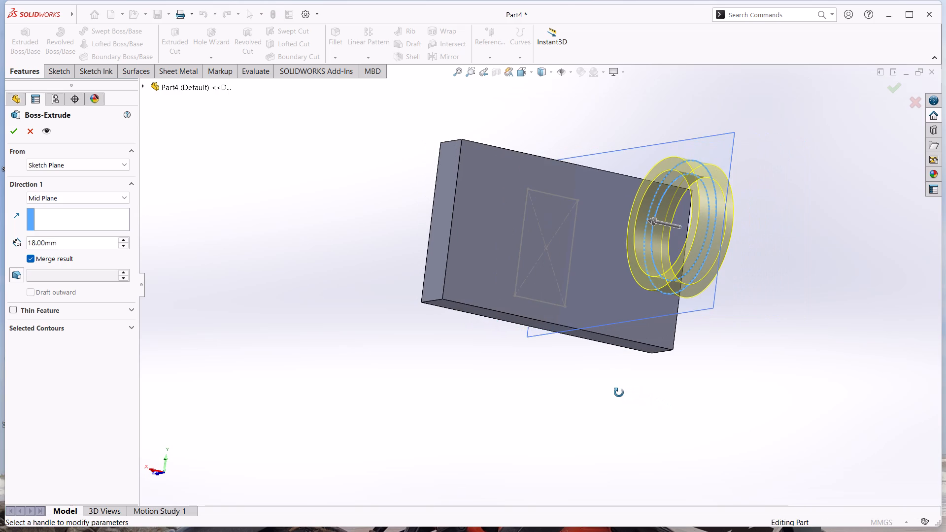
middle_click_drag(619, 393, 614, 393)
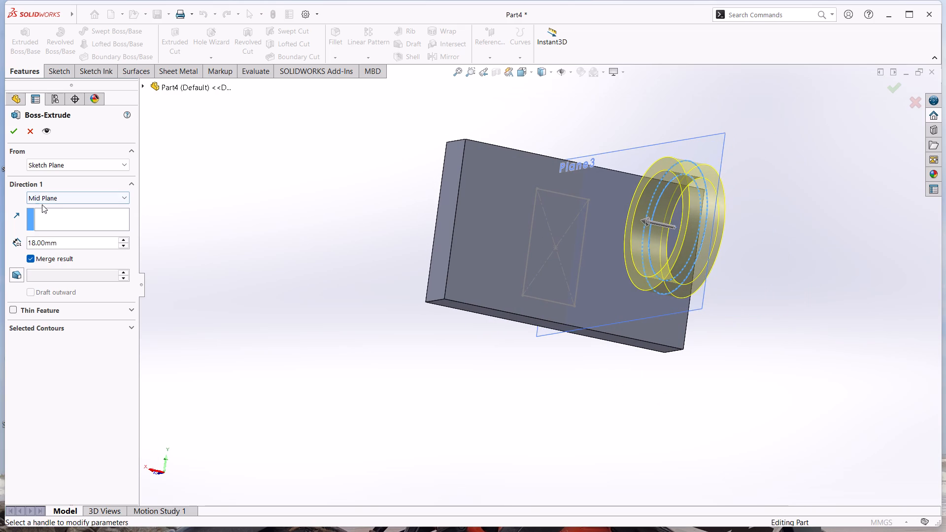
left_click_drag(69, 239, 0, 246)
type("44")
key("Return")
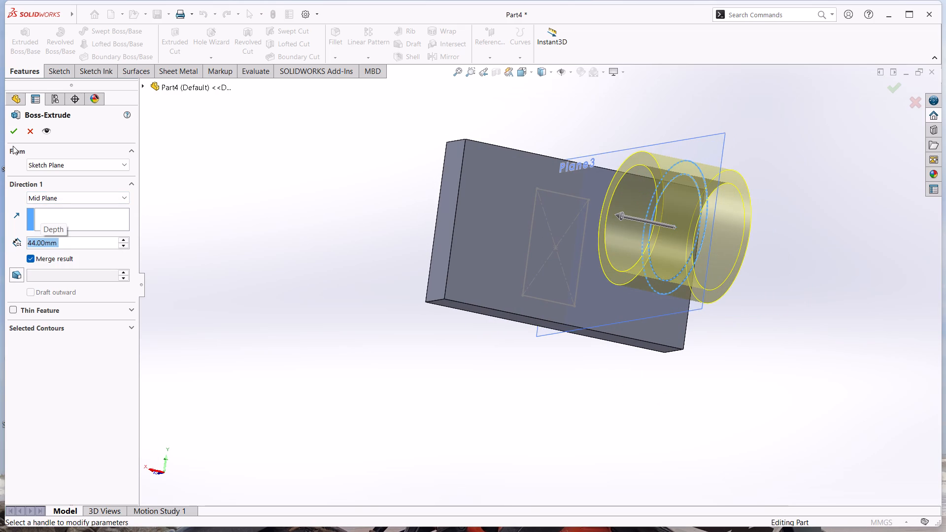
left_click(17, 132)
left_click(170, 182)
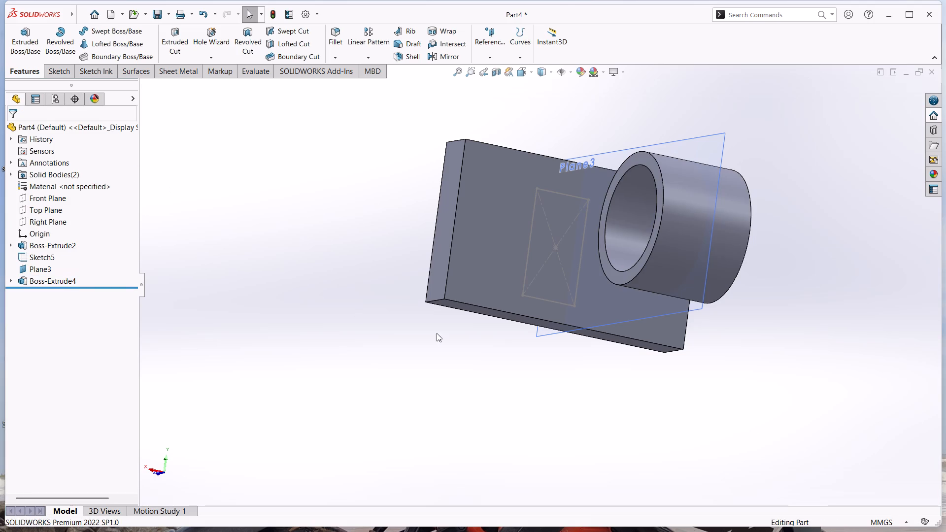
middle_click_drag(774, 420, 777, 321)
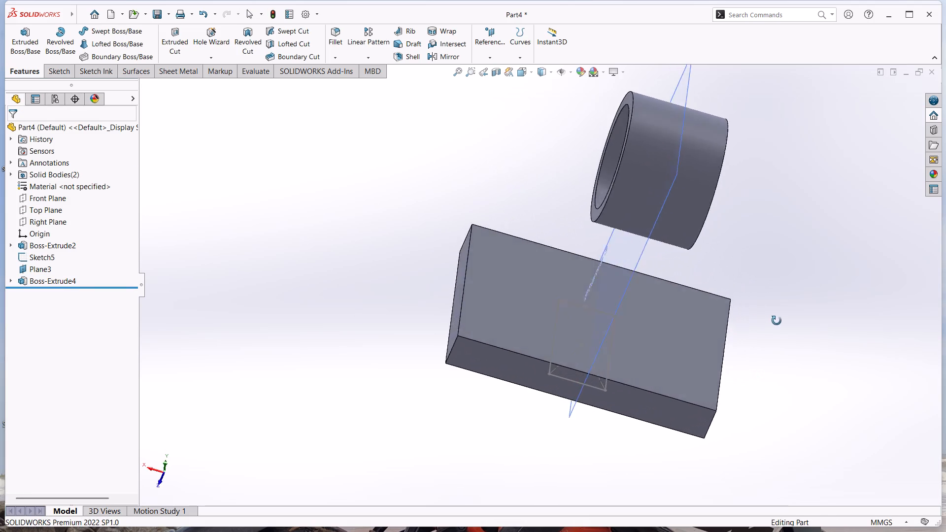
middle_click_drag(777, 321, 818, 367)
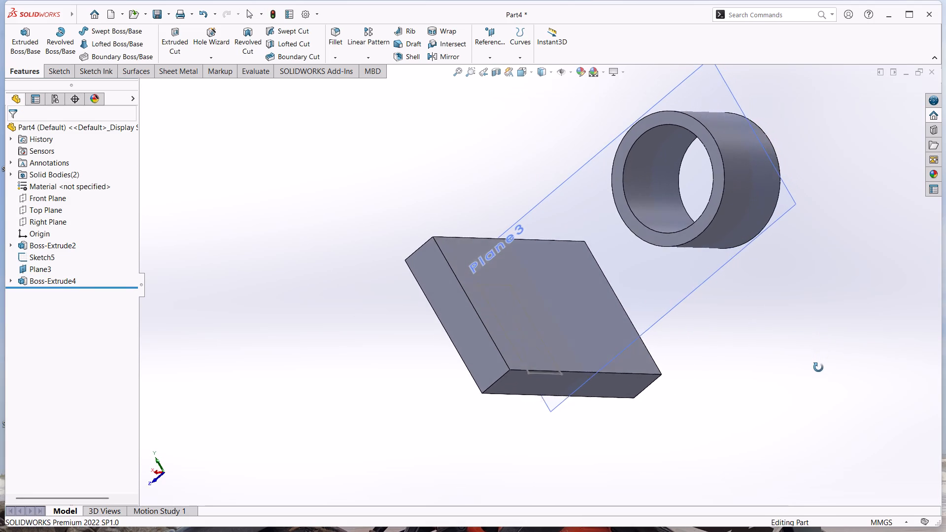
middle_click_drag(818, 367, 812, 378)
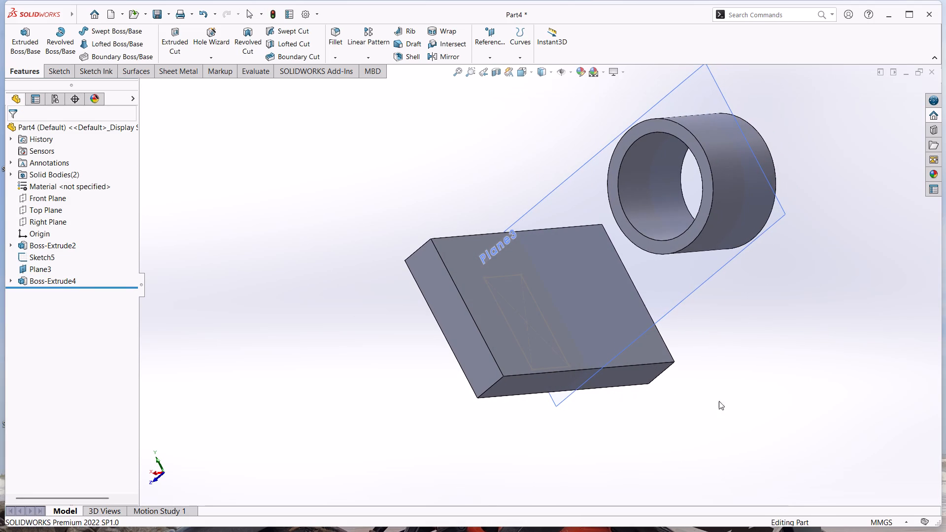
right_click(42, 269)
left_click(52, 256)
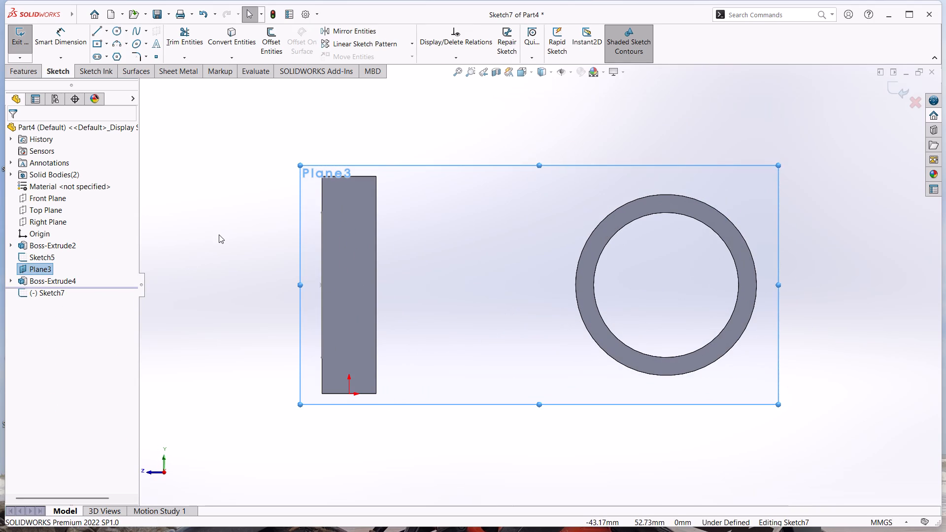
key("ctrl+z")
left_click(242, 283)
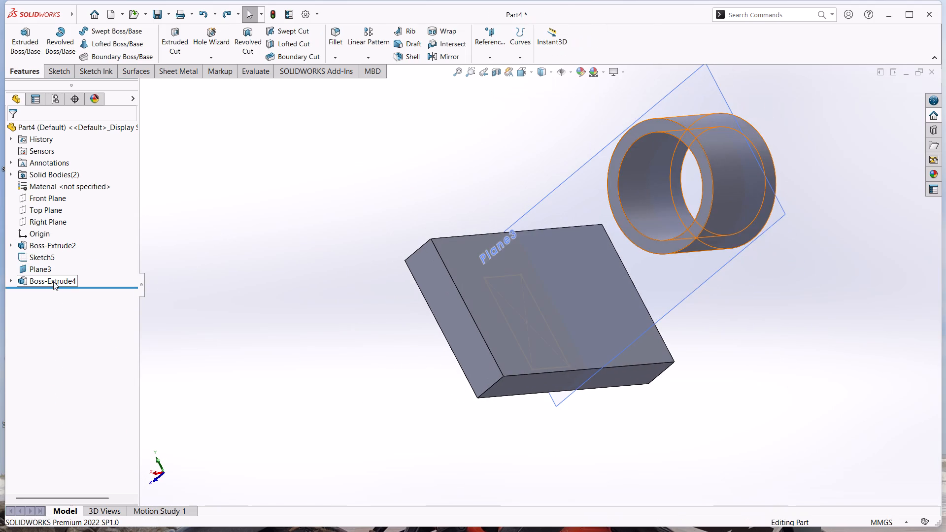
Hide the offset plane, Plane3, that runs through the ring.
right_click(35, 269)
left_click(61, 256)
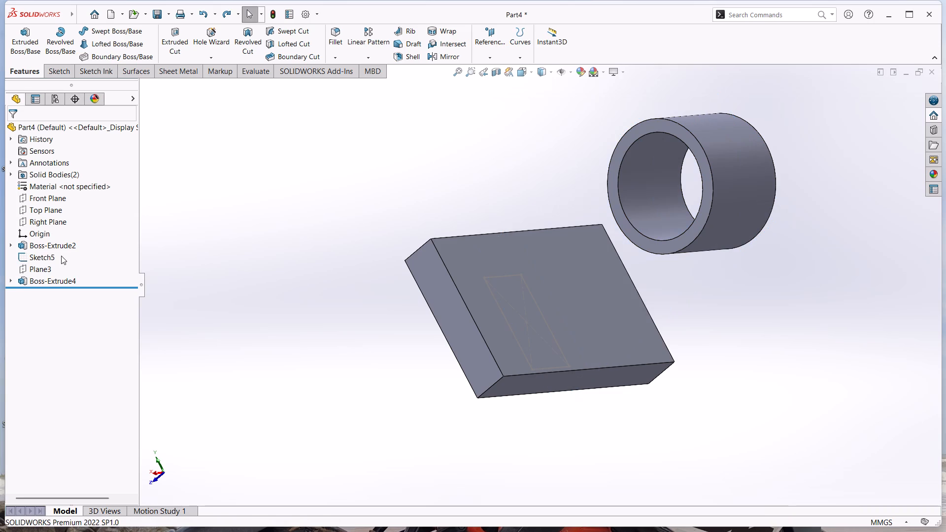
left_click(206, 267)
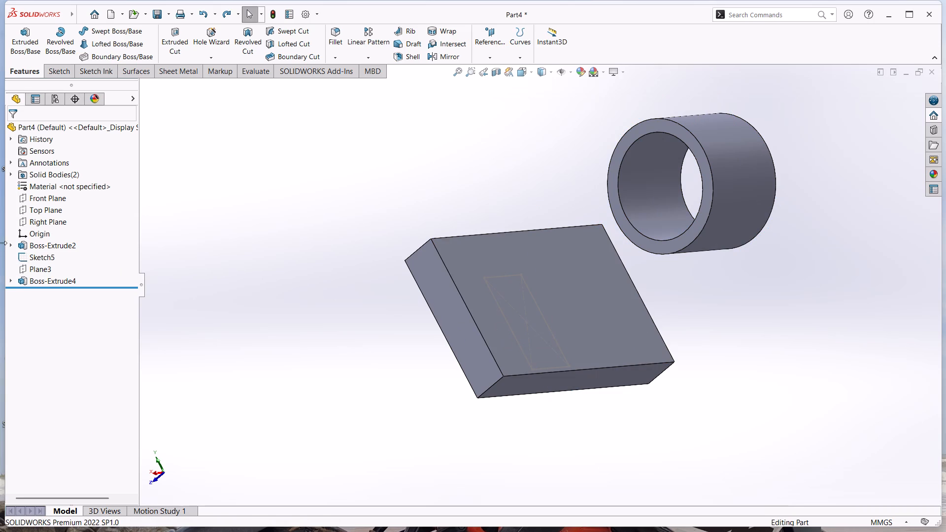
Extrude the rectangle sketched on the block Blind to 144 mm, with the direction reversed toward the ring and Merge result on.
left_click(11, 246)
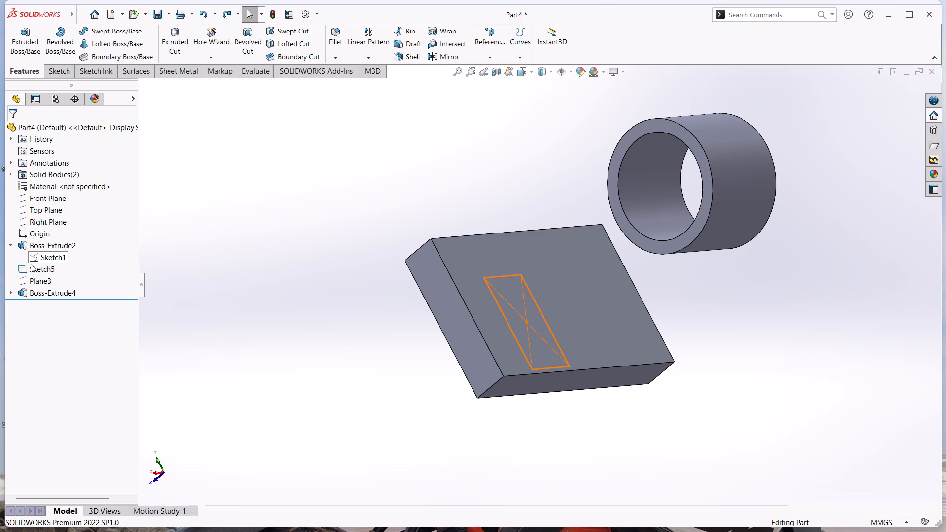
left_click(28, 247)
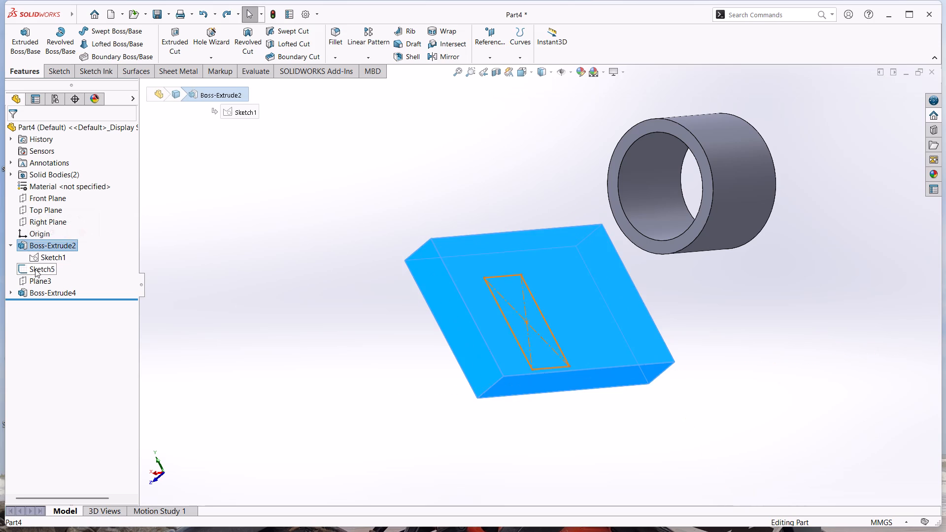
left_click(35, 269)
left_click(288, 269)
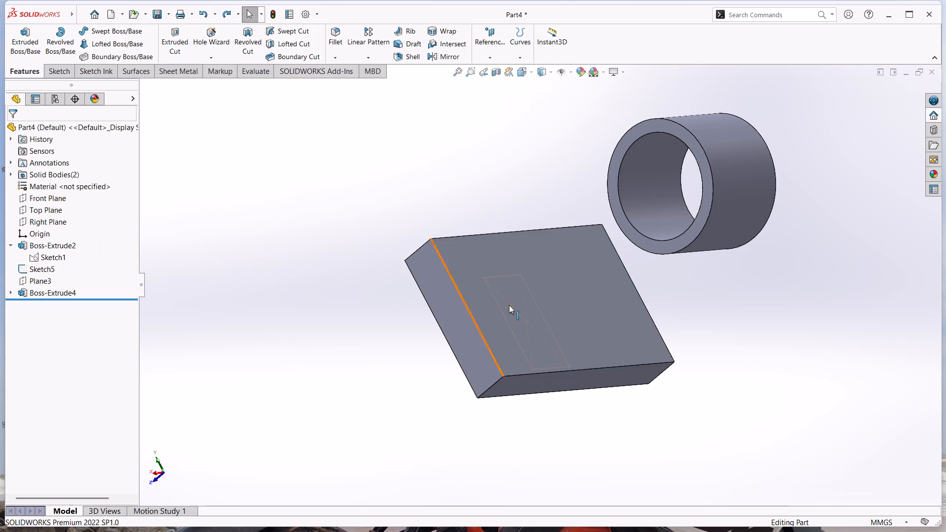
left_click(28, 39)
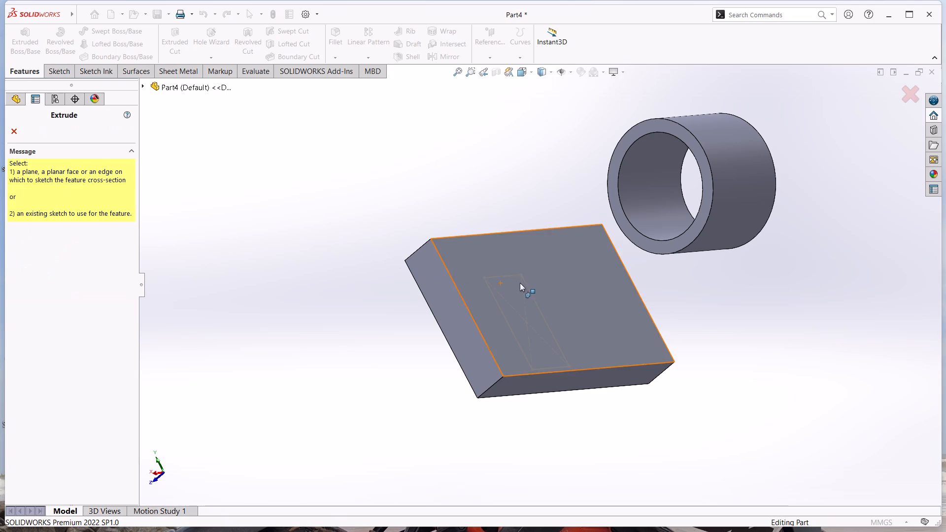
left_click(515, 275)
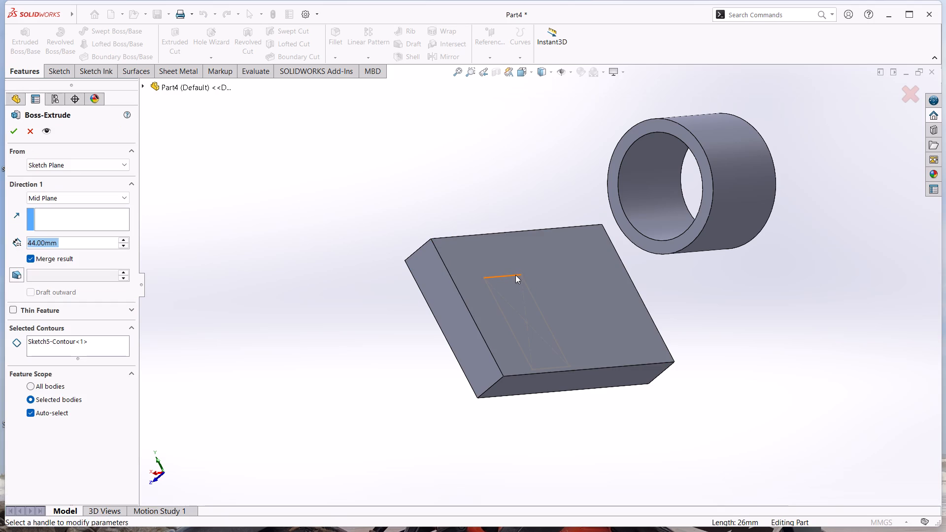
left_click(65, 197)
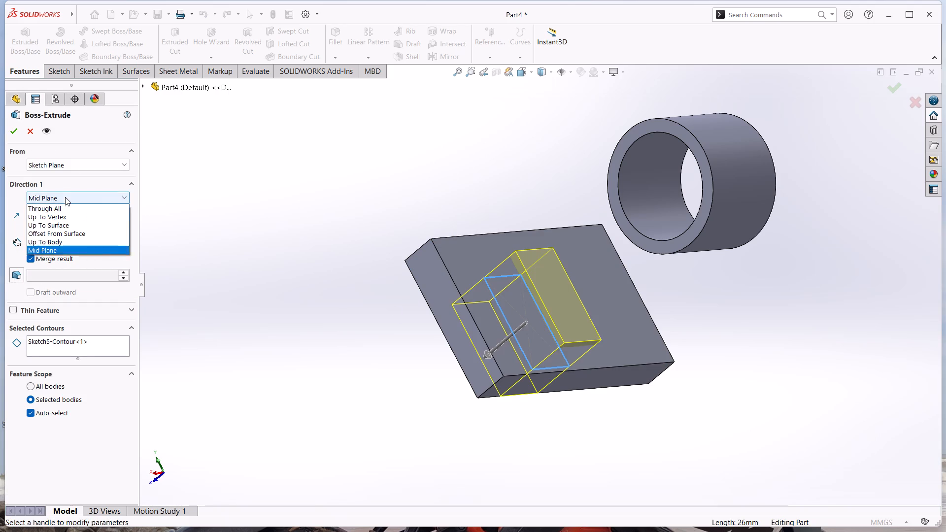
left_click(63, 210)
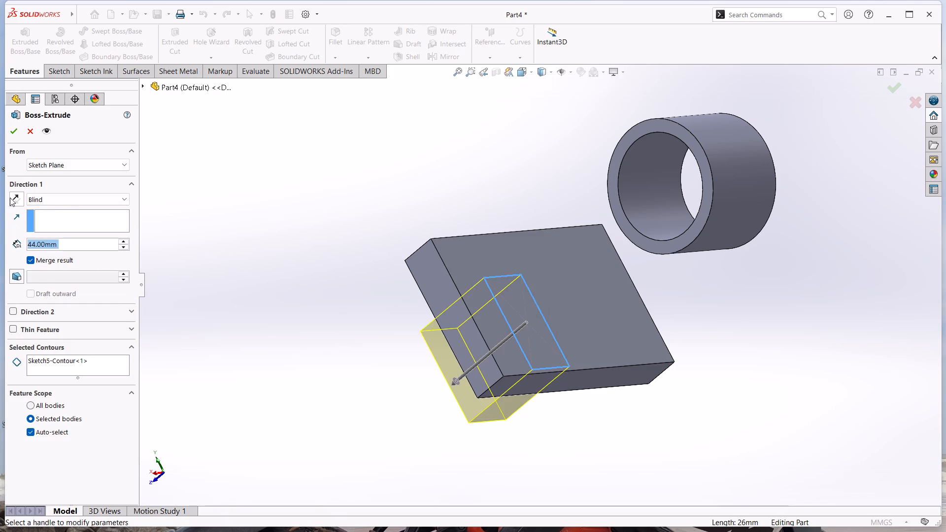
left_click(10, 198)
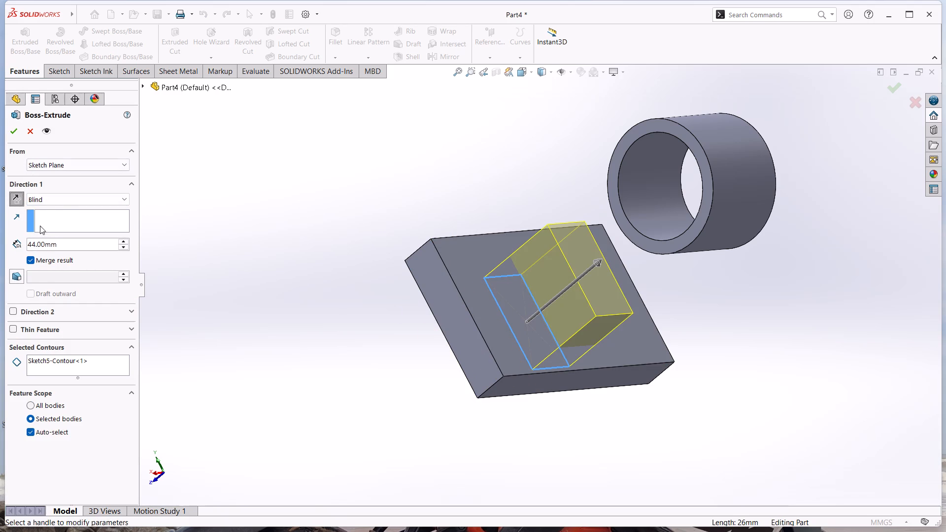
double_click(125, 240)
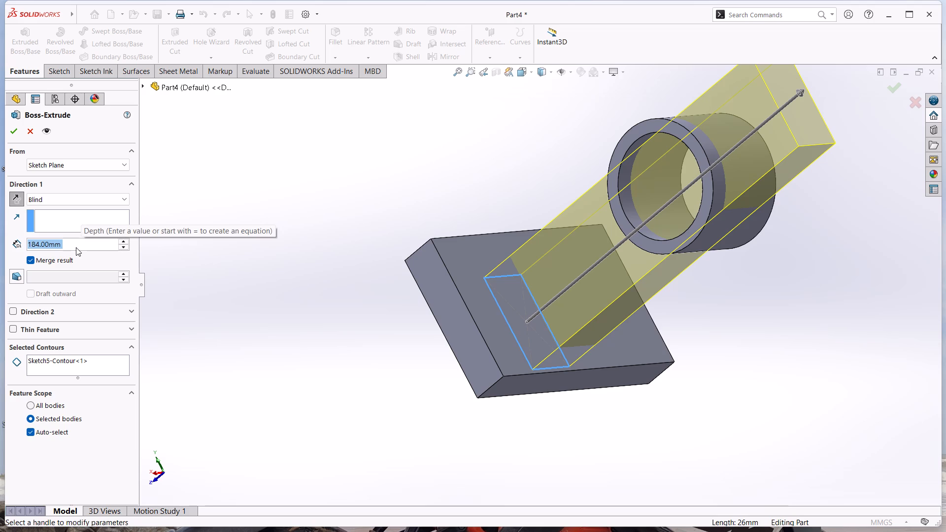
type("144")
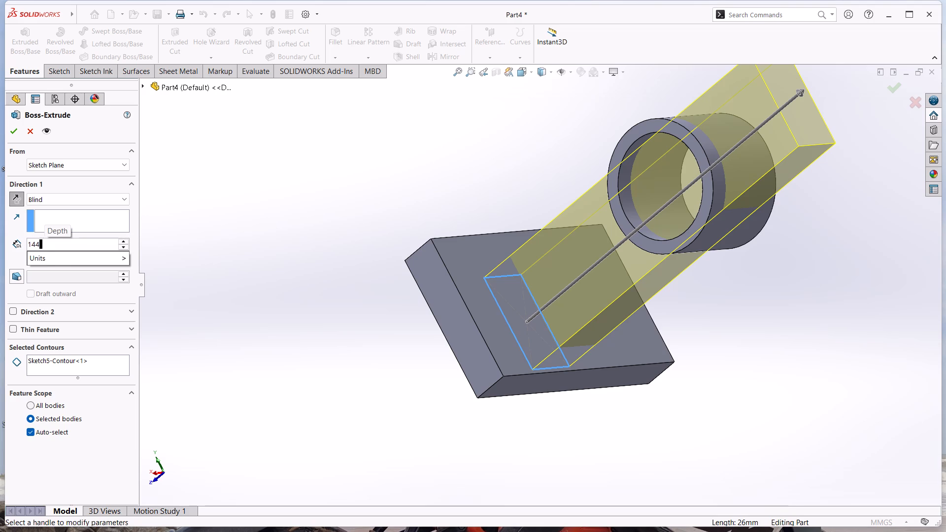
key("Return")
left_click(13, 131)
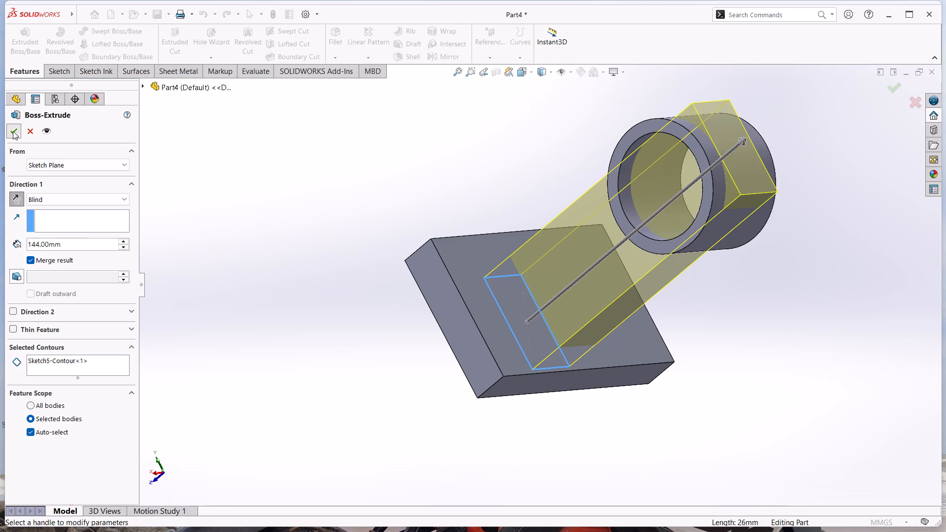
left_click(235, 330)
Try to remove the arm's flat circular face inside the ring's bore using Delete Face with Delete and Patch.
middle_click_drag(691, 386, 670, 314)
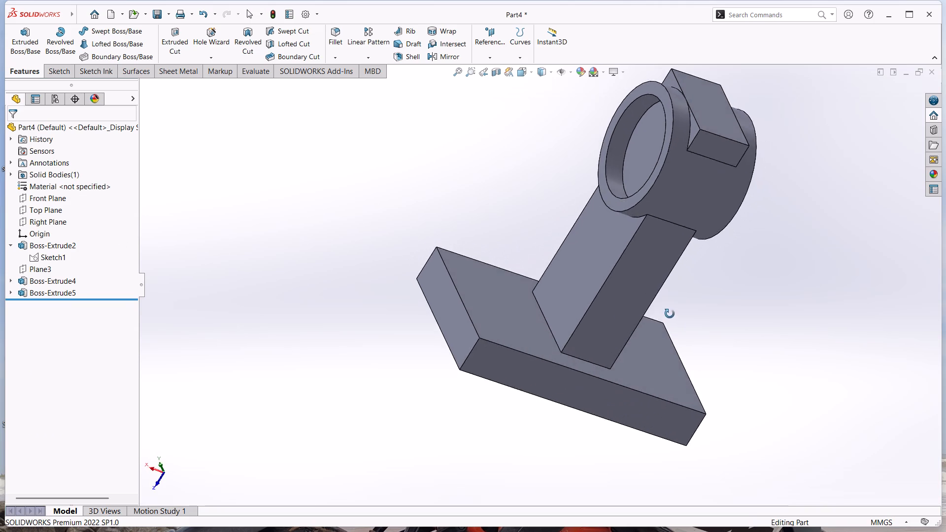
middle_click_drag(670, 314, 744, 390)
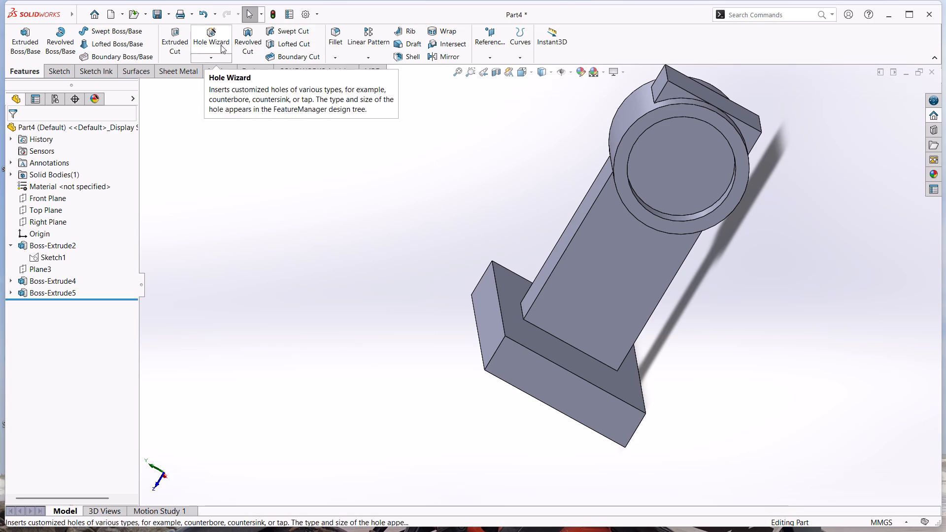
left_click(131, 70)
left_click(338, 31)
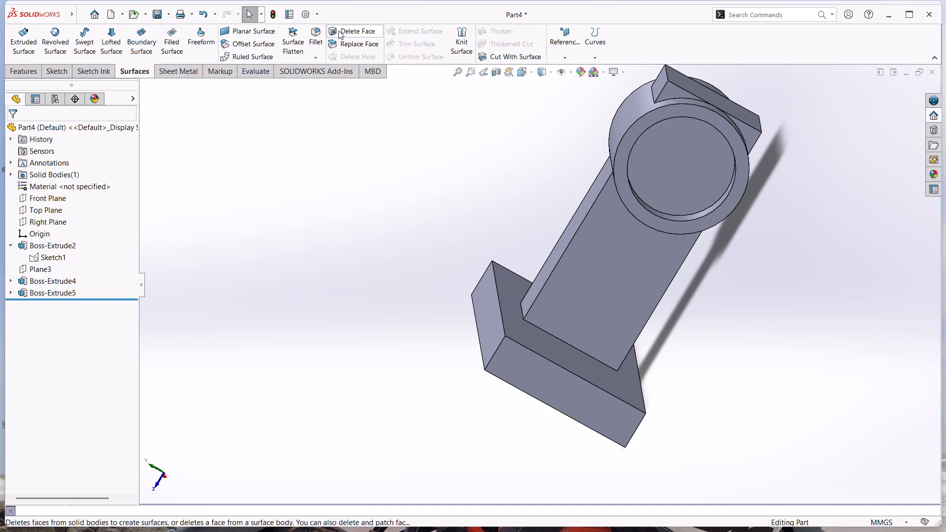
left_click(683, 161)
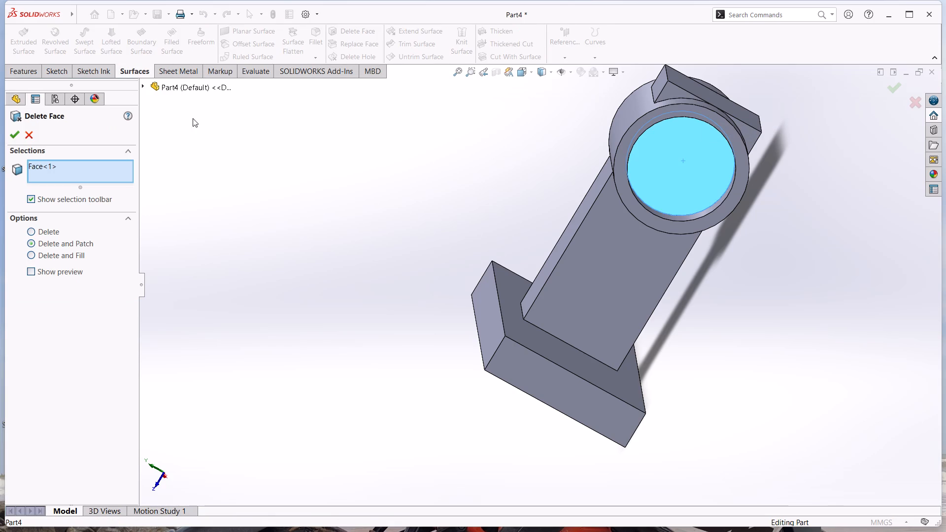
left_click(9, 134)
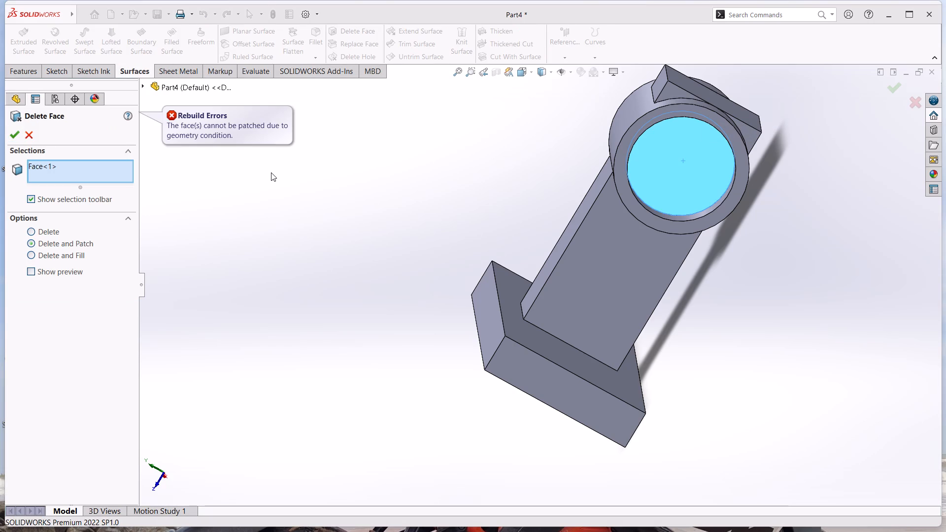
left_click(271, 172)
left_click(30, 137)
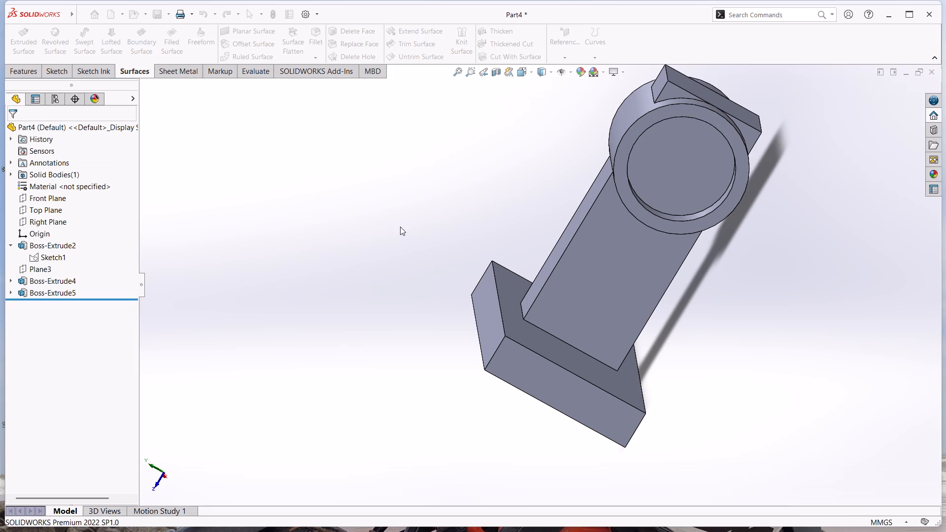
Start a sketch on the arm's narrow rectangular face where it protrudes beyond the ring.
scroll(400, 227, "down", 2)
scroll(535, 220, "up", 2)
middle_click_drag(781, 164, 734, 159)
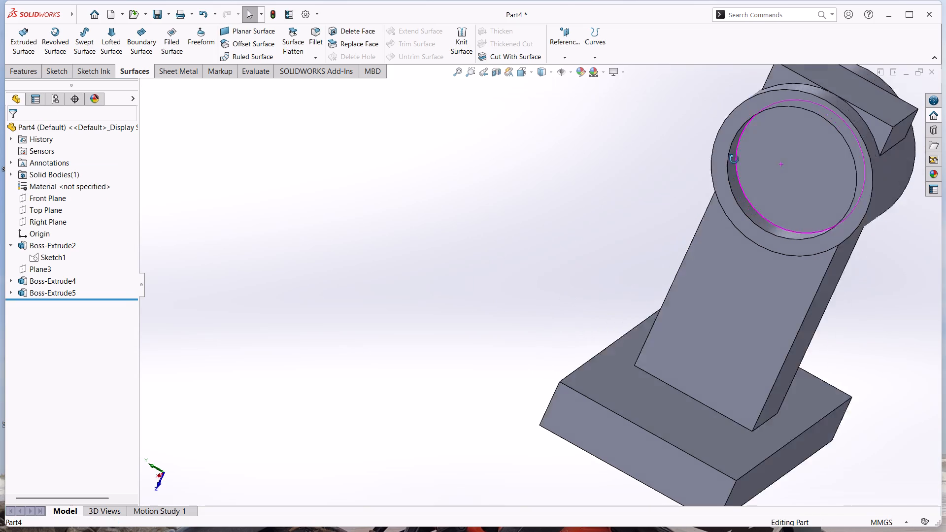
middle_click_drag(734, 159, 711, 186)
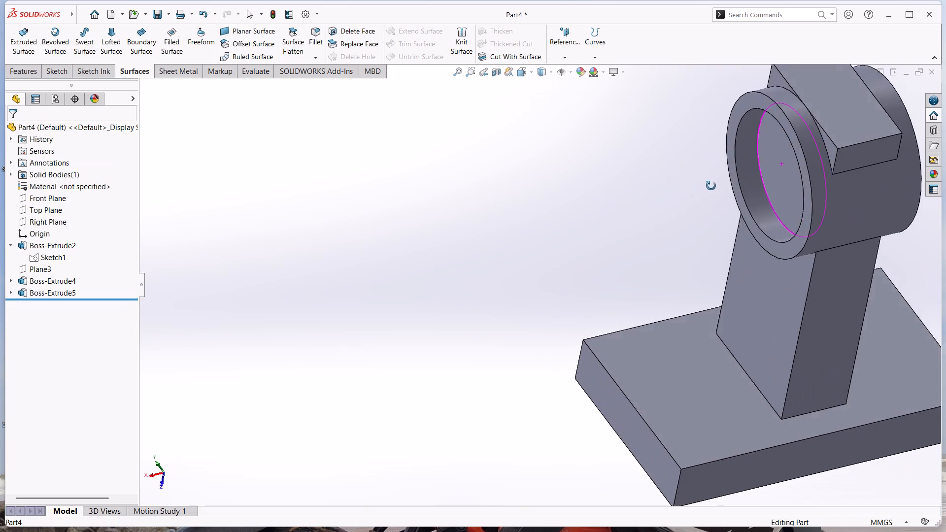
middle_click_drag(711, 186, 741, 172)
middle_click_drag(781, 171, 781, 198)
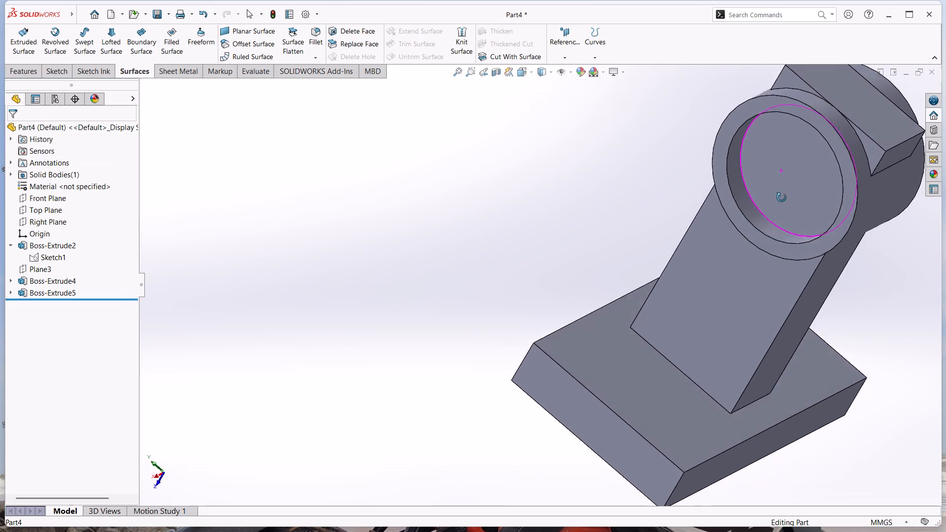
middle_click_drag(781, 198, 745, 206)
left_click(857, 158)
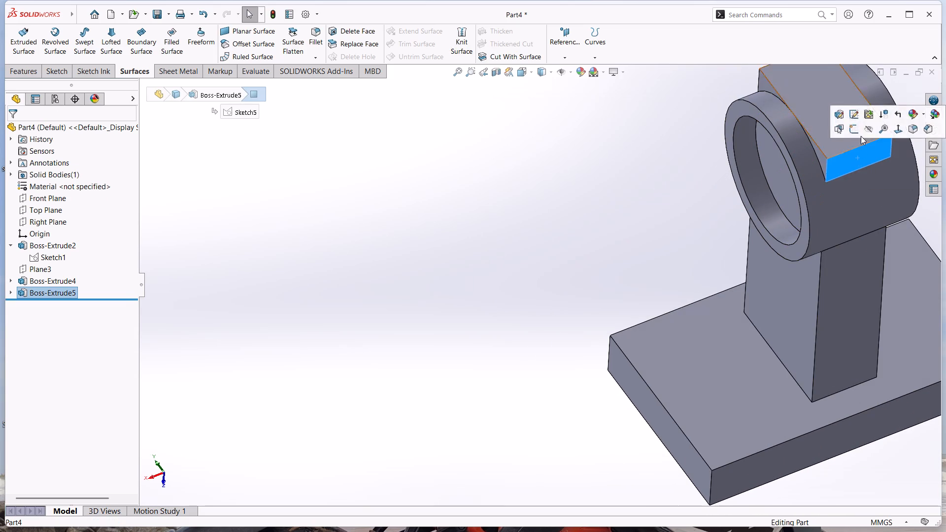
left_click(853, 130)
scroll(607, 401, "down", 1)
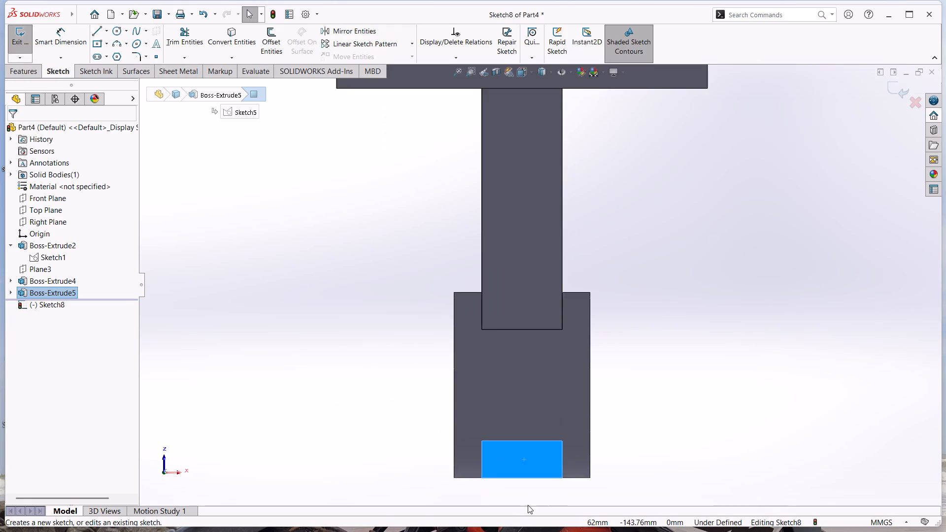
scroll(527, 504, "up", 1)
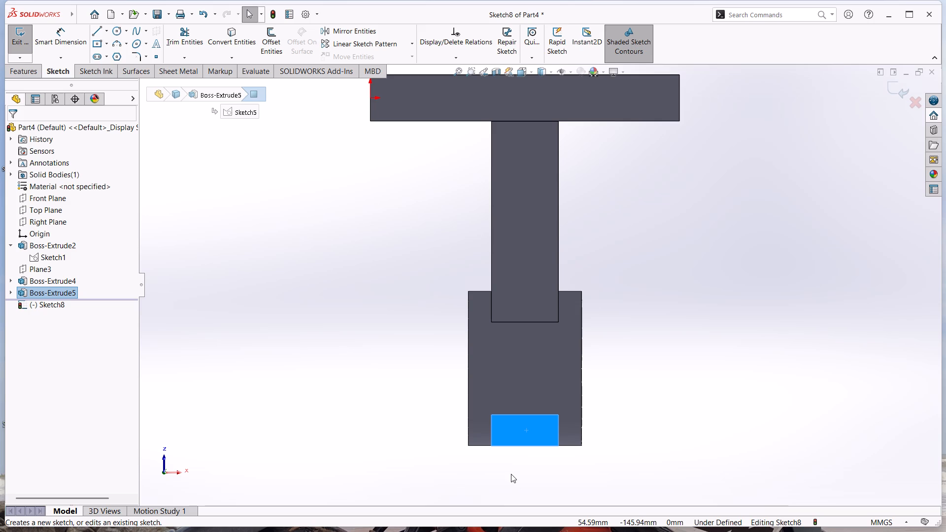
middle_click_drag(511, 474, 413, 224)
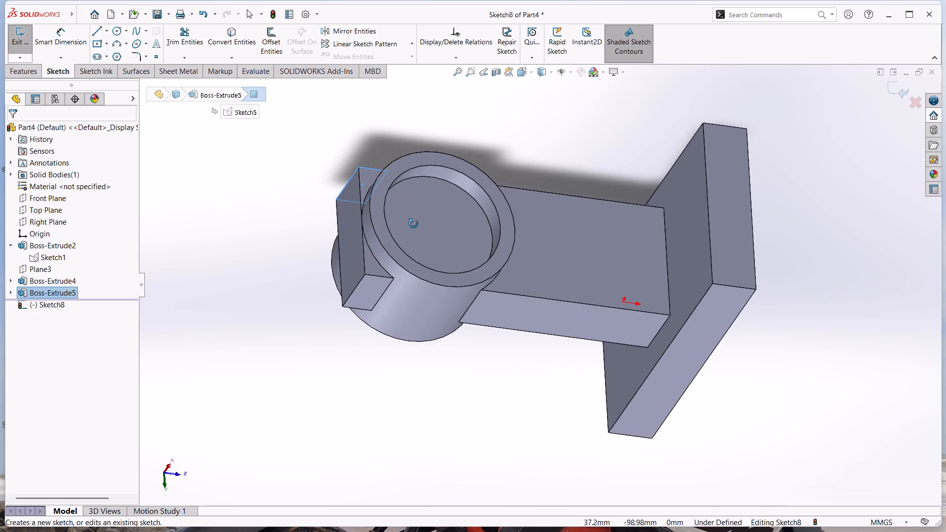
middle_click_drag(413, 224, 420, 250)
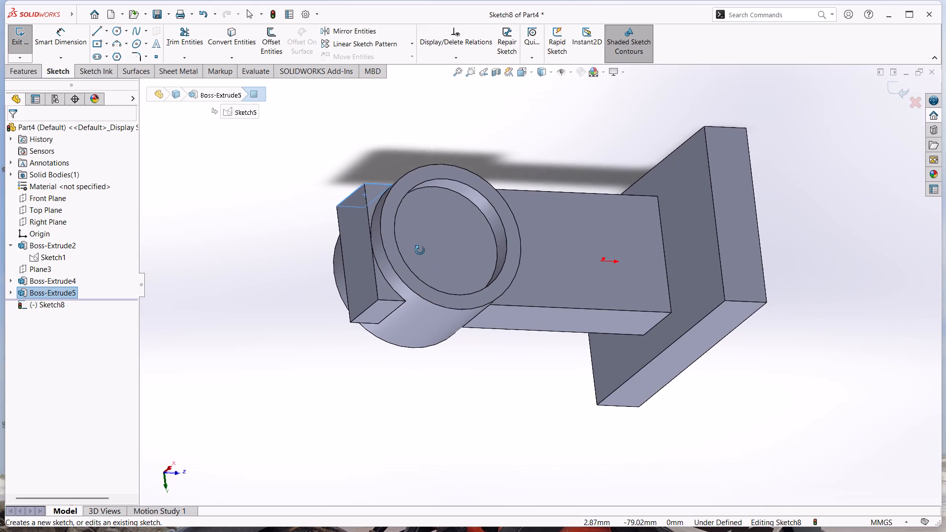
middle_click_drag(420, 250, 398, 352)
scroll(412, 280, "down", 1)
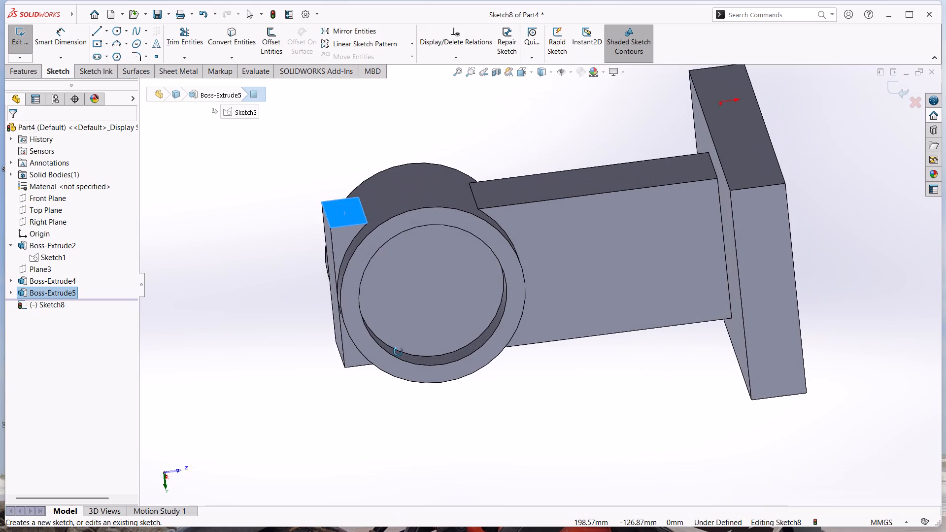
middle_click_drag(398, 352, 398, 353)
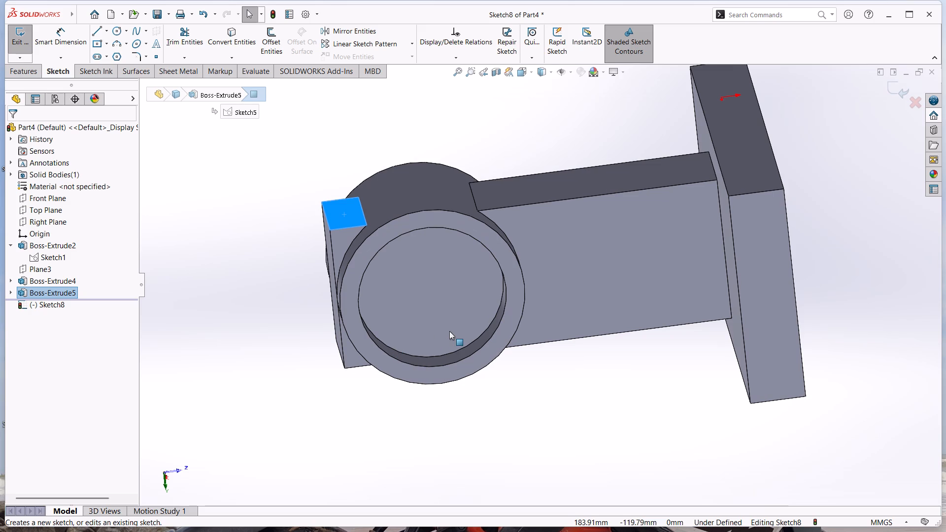
Undo the new sketch and the arm's 144 mm extrusion, back to the separate block, ring and rectangle sketch.
key("ctrl+z")
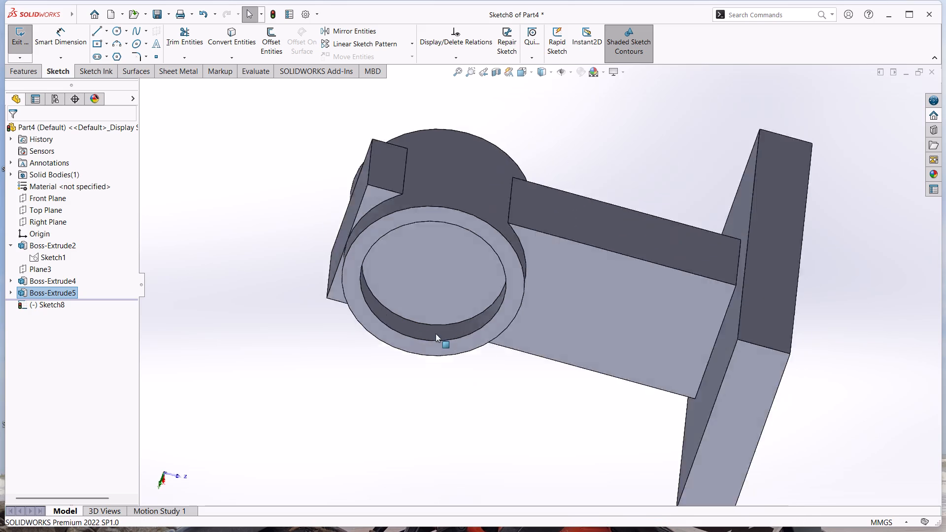
key("ctrl+z")
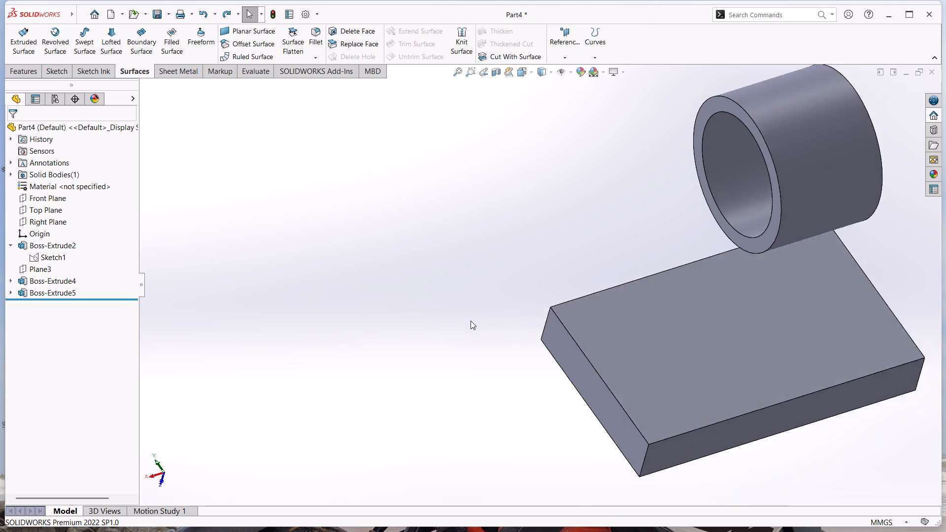
left_click(725, 323)
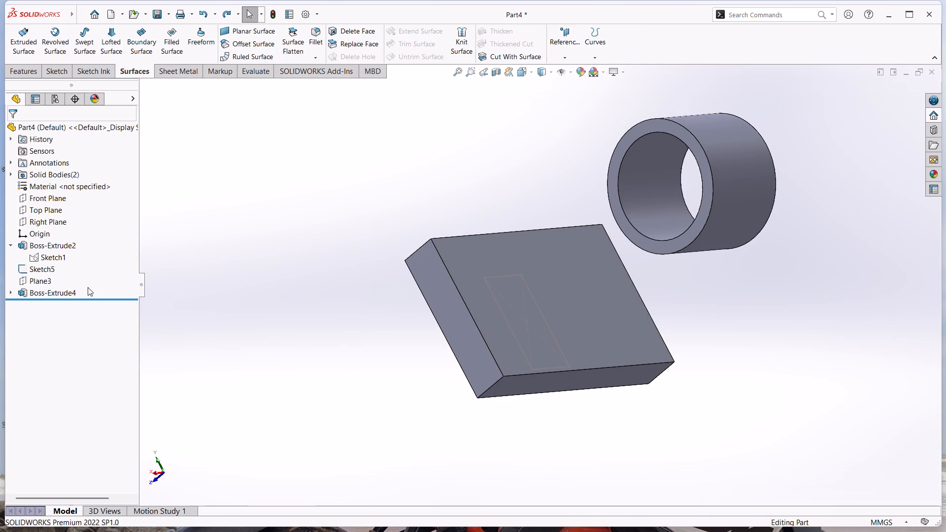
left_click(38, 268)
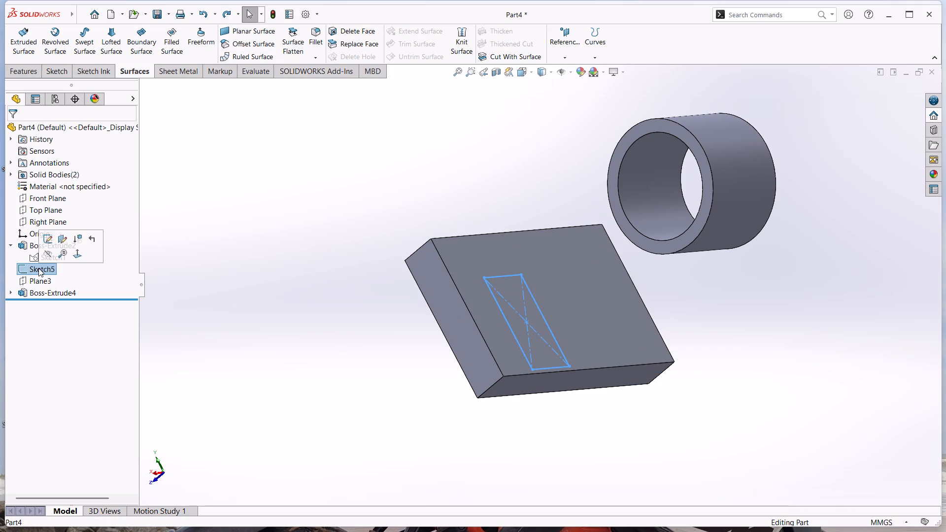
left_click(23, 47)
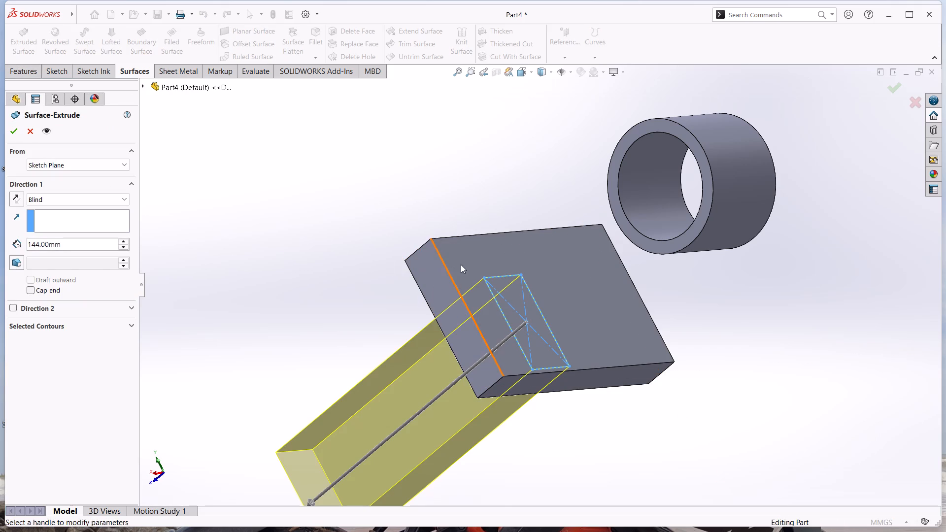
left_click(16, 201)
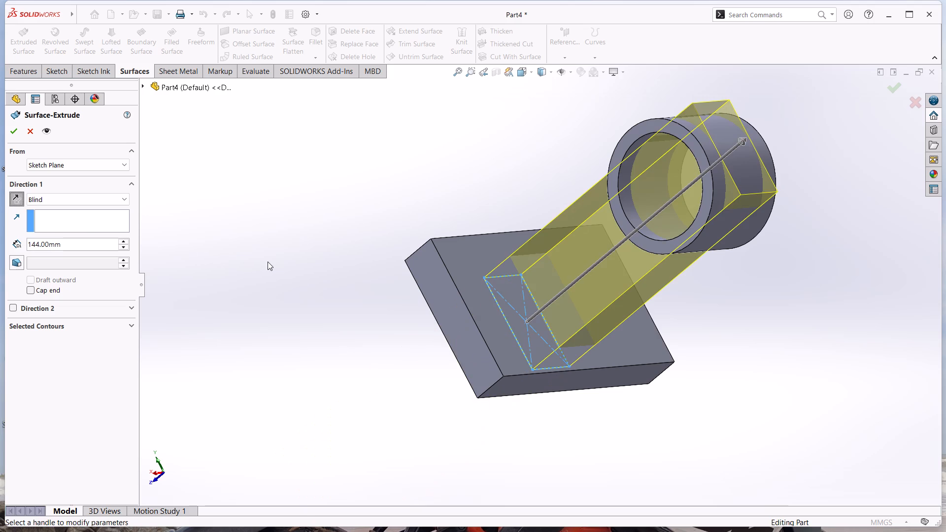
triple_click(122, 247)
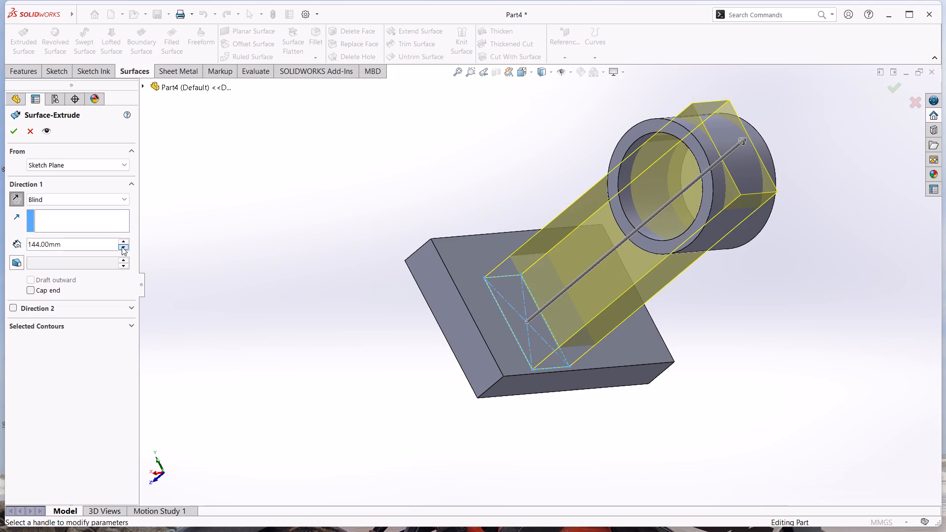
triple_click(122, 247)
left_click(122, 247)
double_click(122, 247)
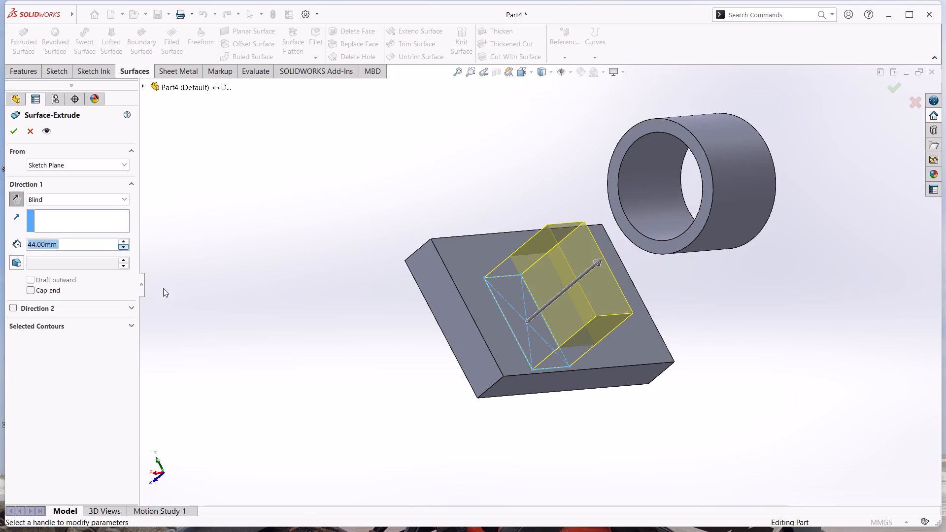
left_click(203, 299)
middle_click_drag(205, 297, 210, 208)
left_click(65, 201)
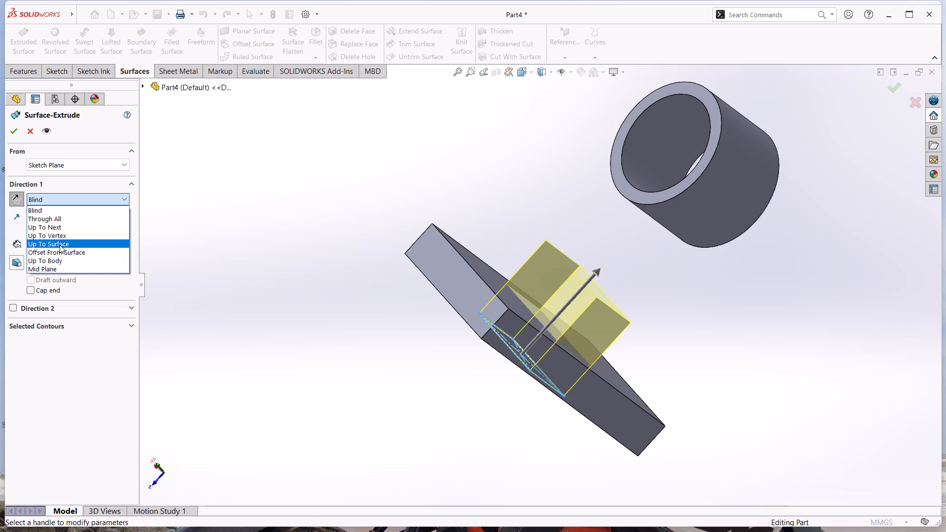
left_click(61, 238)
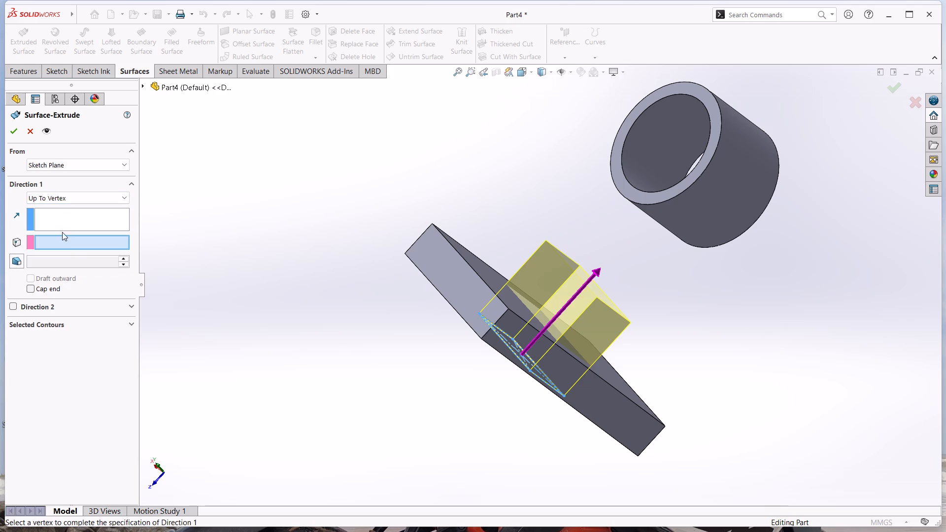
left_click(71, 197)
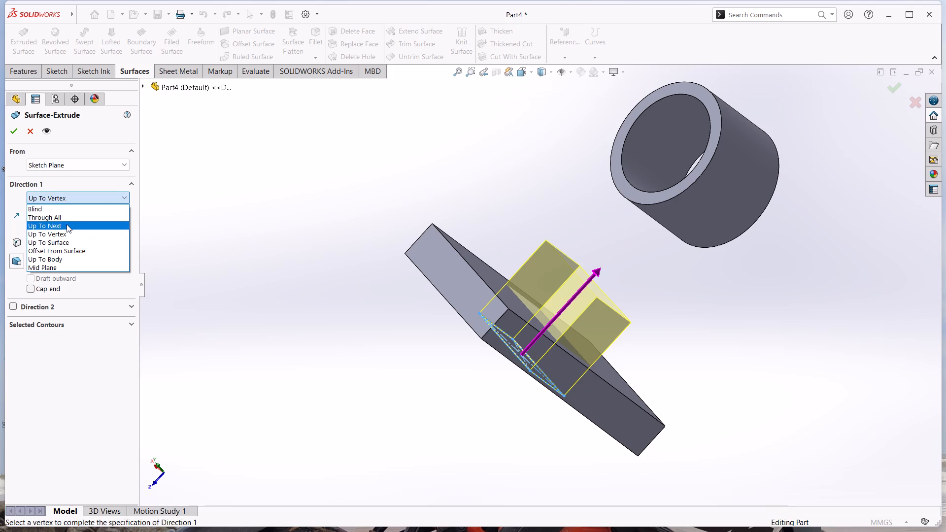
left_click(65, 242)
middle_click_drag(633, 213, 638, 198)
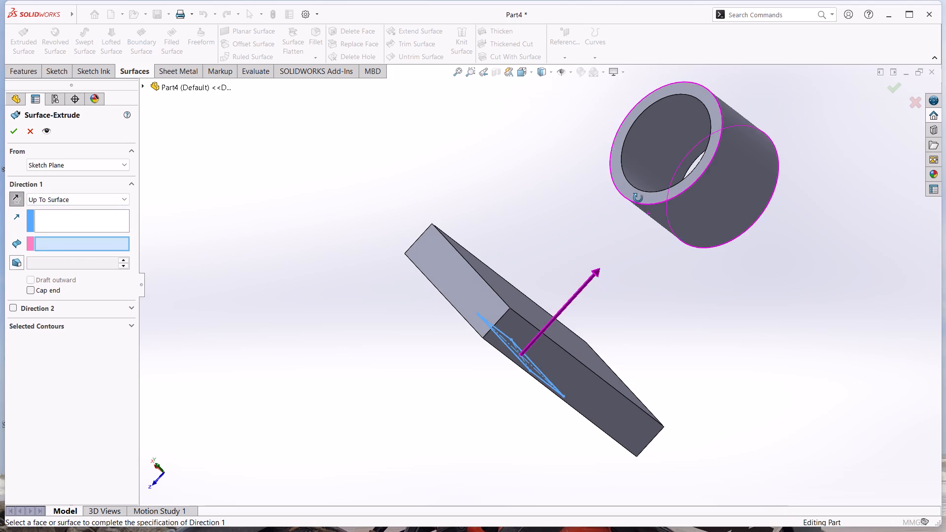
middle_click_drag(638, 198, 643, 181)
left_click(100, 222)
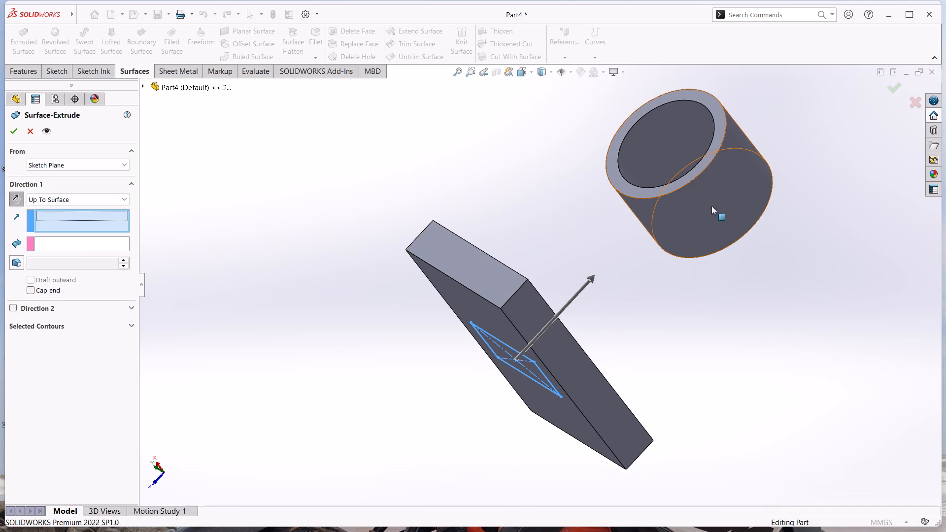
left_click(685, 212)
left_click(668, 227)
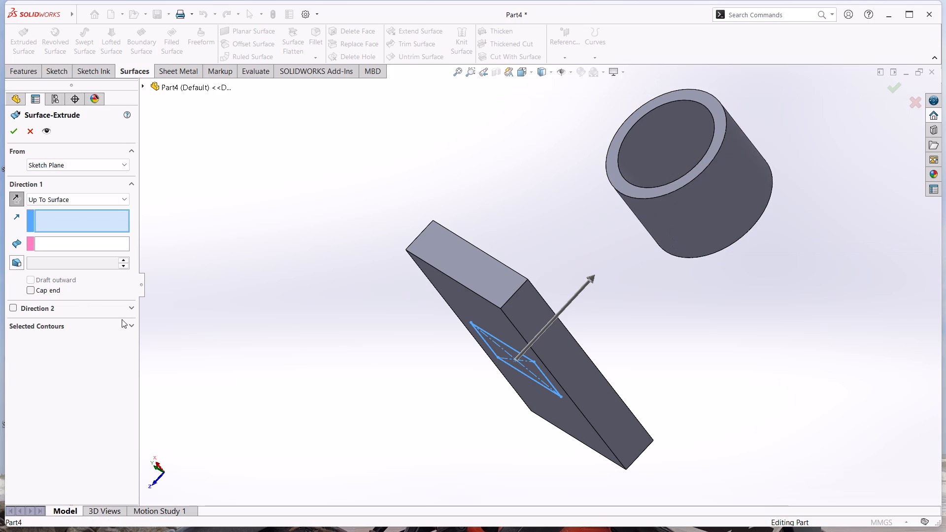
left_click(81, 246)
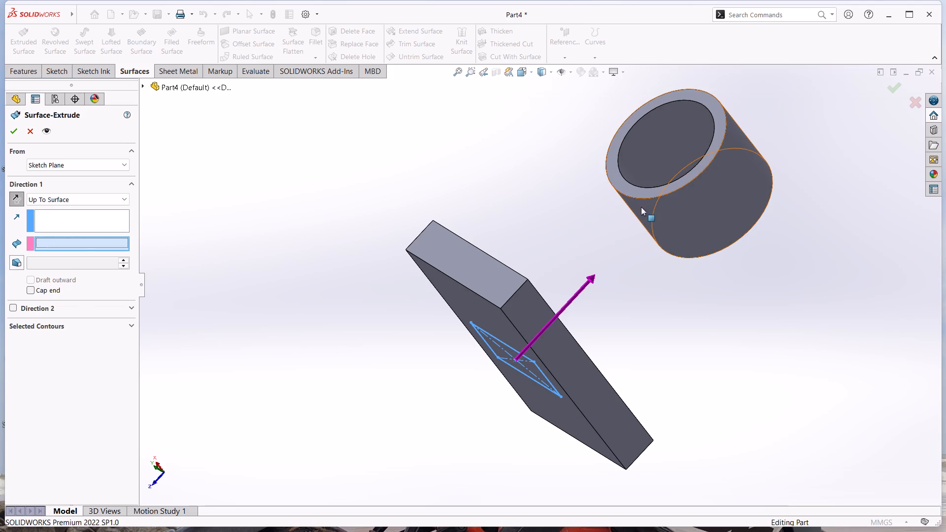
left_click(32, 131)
Extrude the block's rectangle sketch as a boss Up To Surface on the ring's outer cylindrical face, direction reversed toward the ring, Merge result on.
left_click(33, 70)
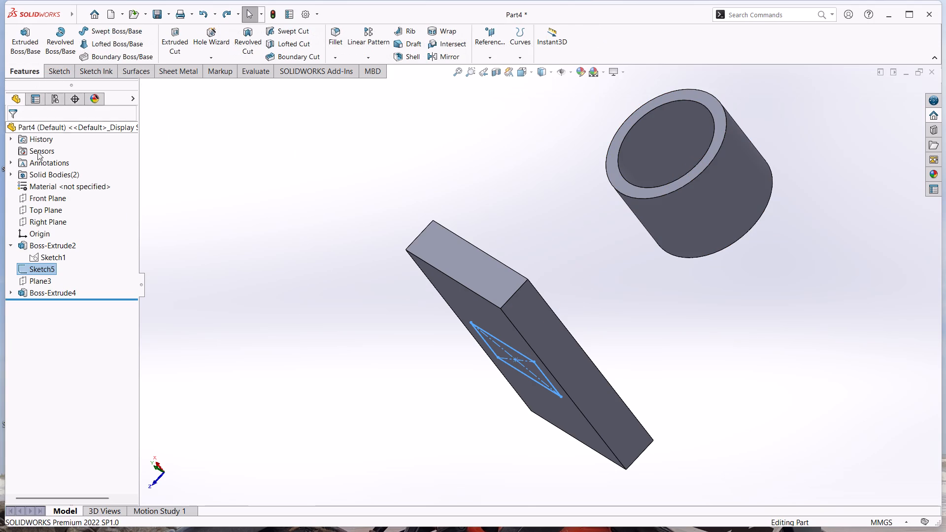
middle_click_drag(467, 202, 386, 276)
scroll(467, 202, "down", 1)
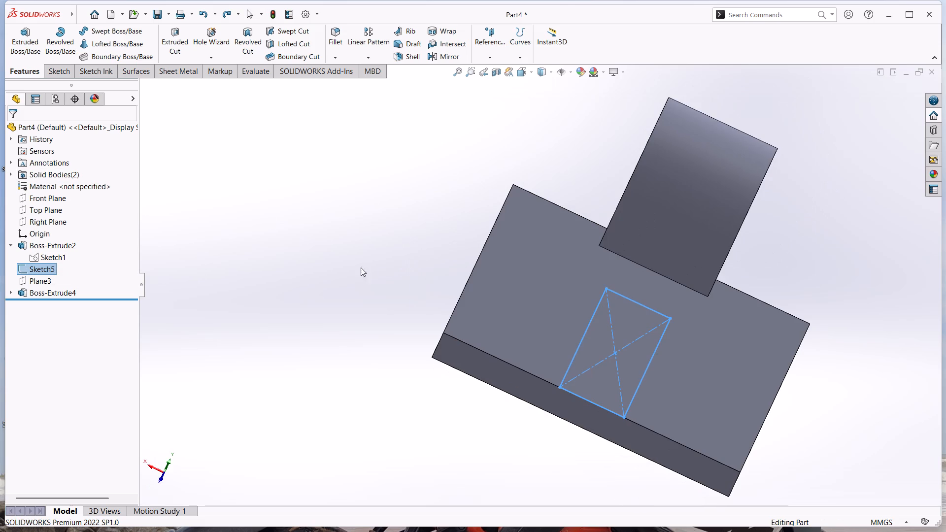
left_click(22, 44)
middle_click_drag(380, 265, 395, 249)
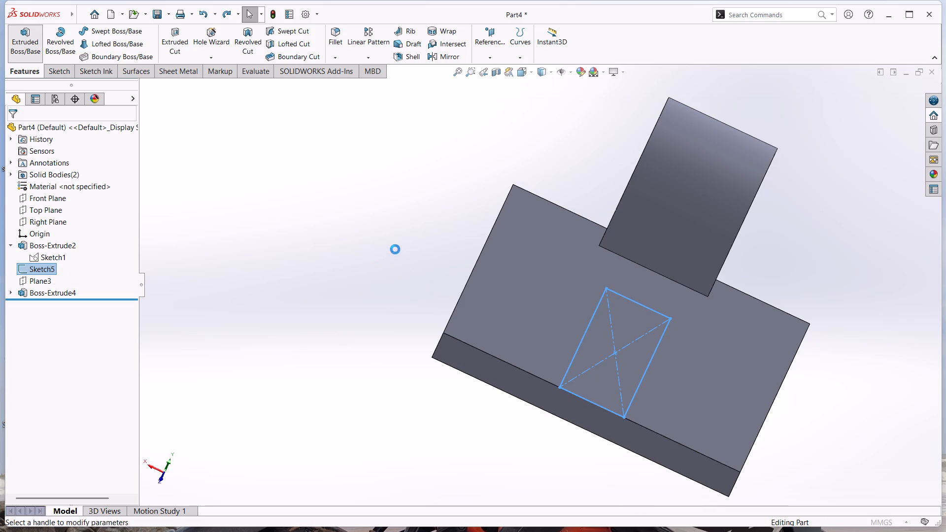
middle_click_drag(395, 249, 404, 238)
middle_click_drag(405, 239, 447, 273)
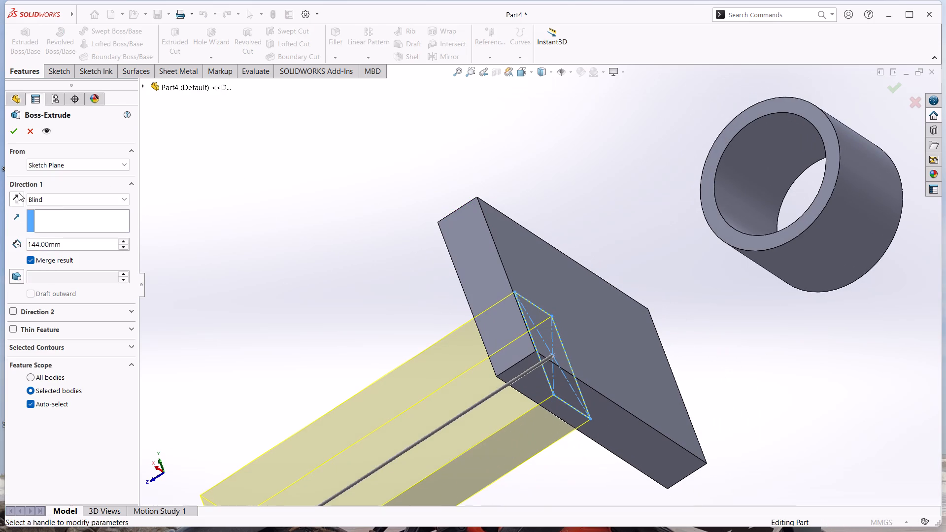
left_click(19, 196)
scroll(187, 237, "up", 2)
left_click(98, 199)
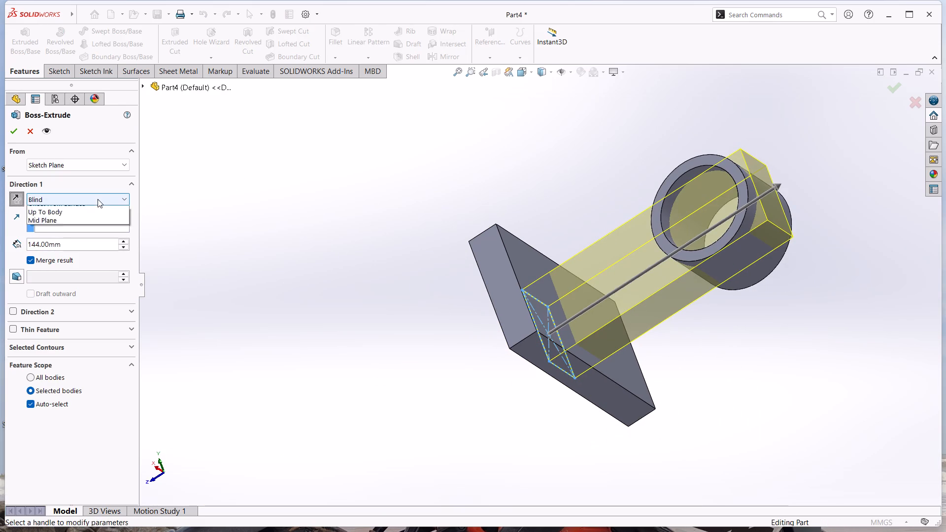
left_click(86, 241)
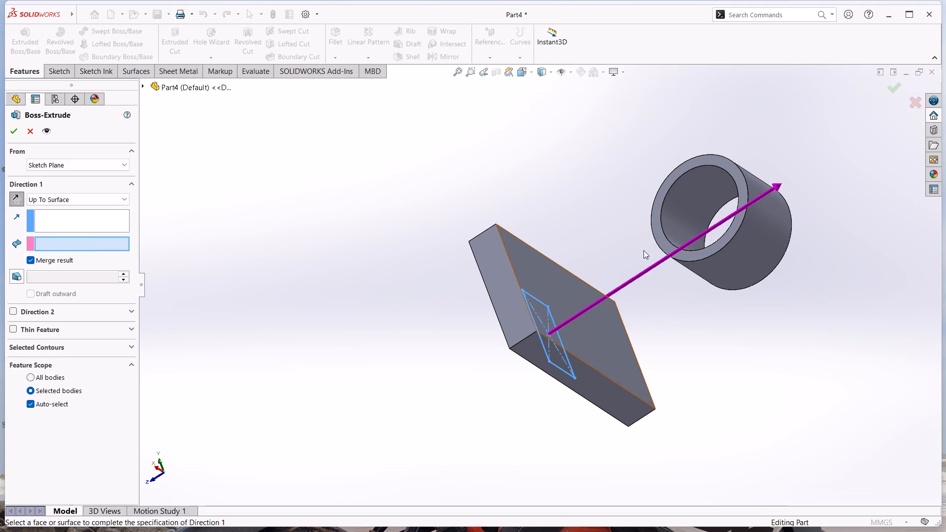
left_click(712, 281)
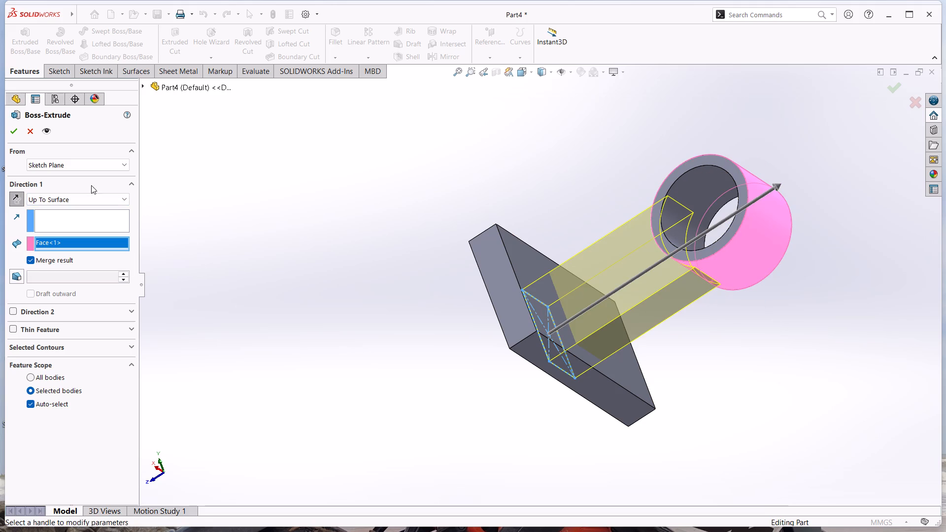
left_click(11, 133)
left_click(259, 210)
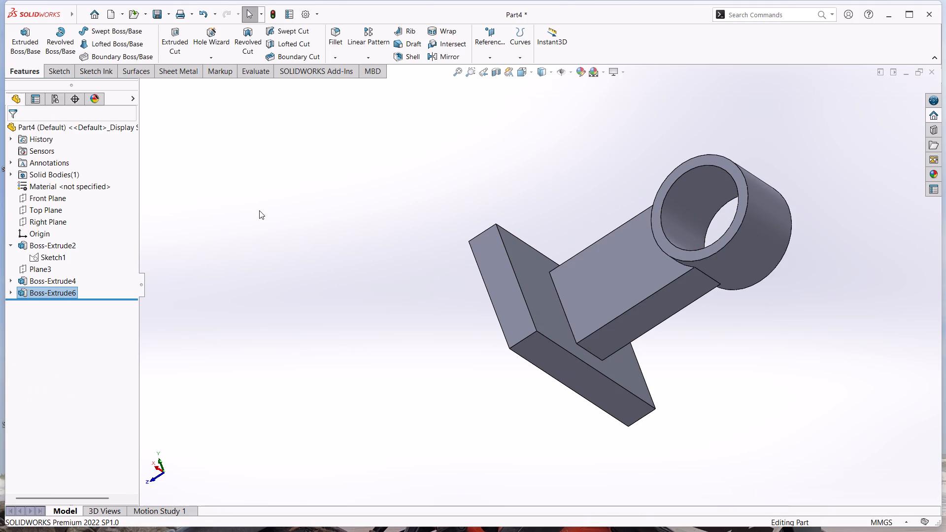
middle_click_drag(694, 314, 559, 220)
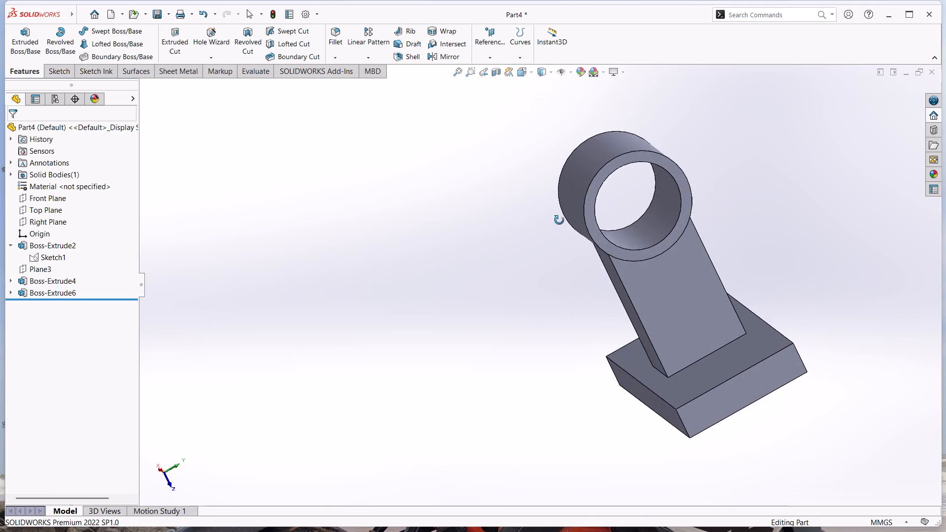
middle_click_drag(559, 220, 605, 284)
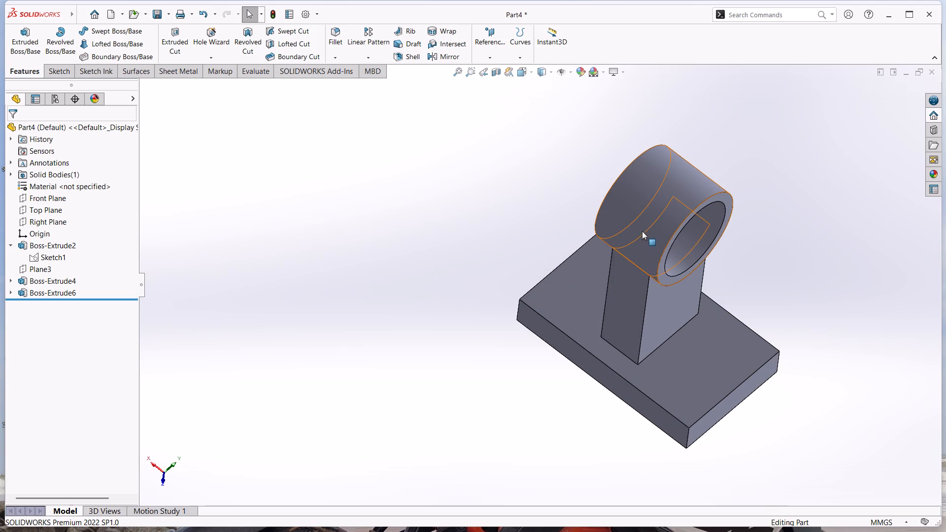
Examine the arm where it meets the ring, and open the arm's rectangle sketch on the block to check it.
scroll(556, 413, "down", 1)
middle_click_drag(556, 411, 532, 370)
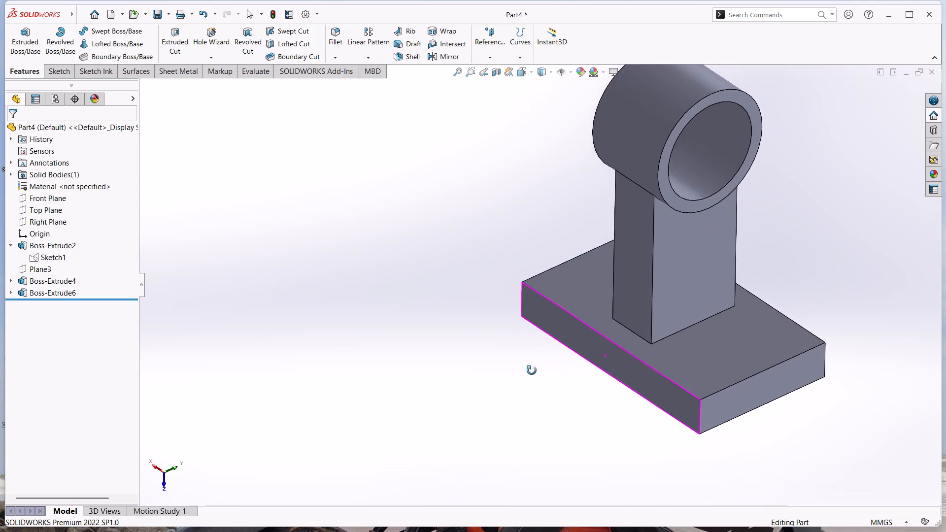
middle_click_drag(532, 370, 499, 398)
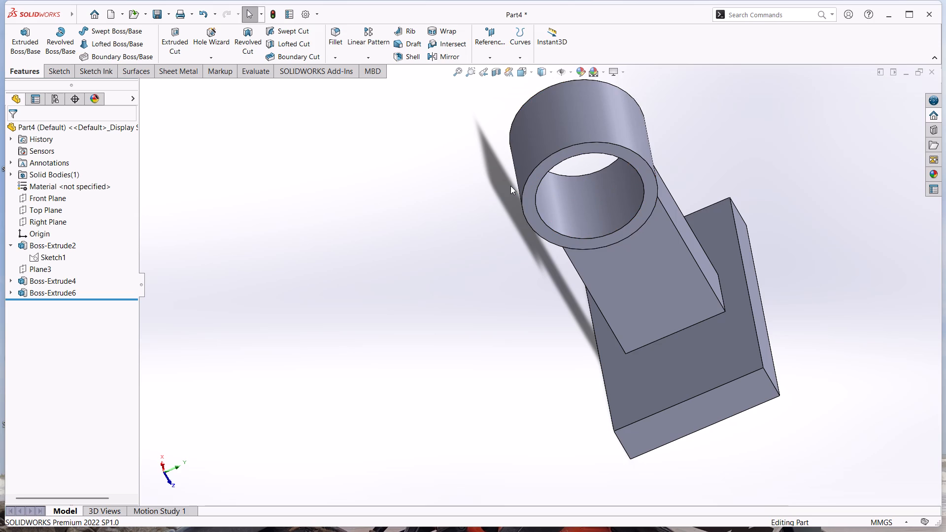
middle_click_drag(505, 199, 497, 136)
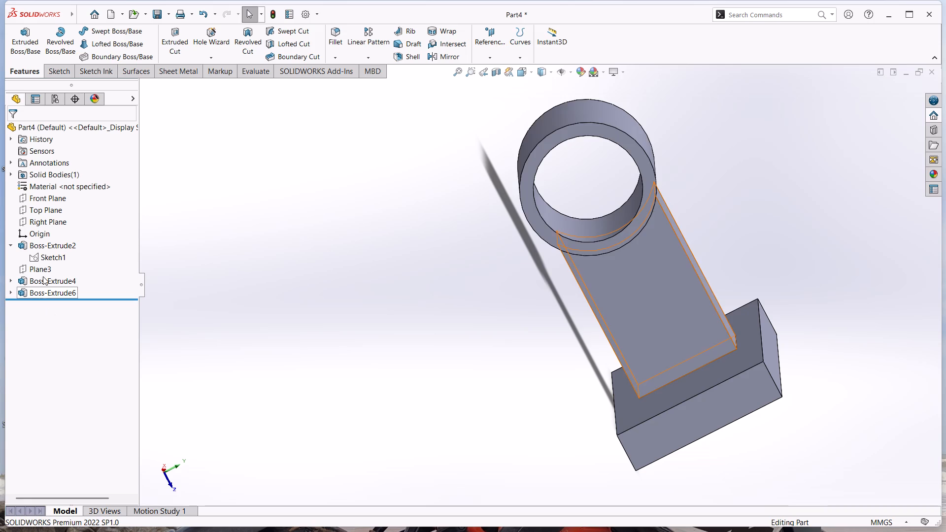
left_click(8, 293)
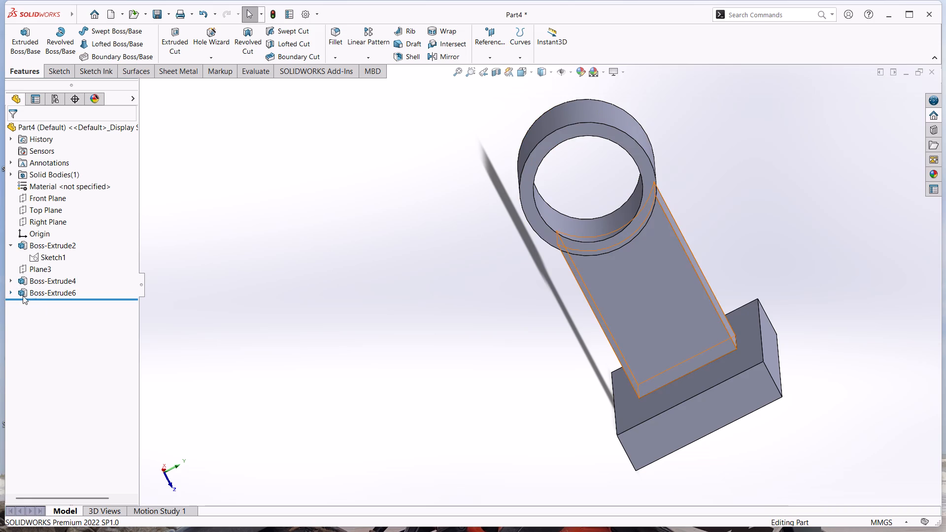
left_click(11, 292)
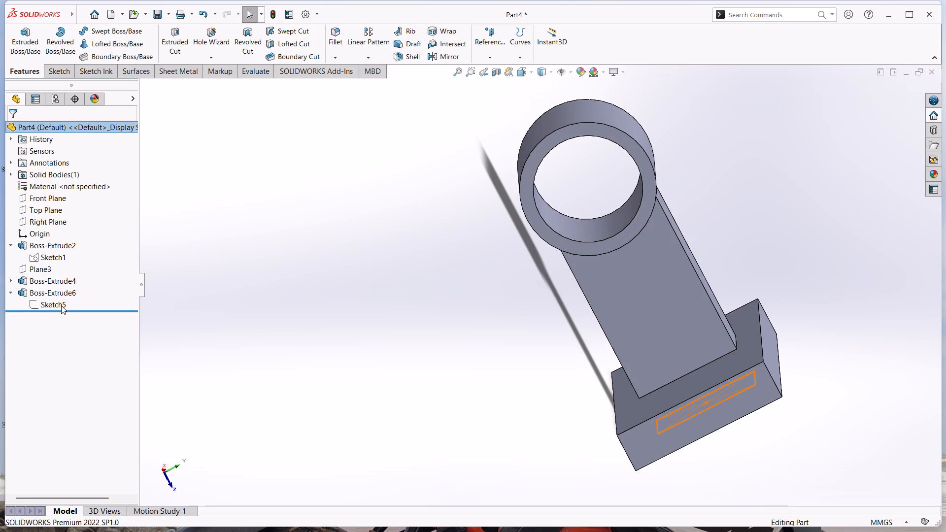
left_click(61, 305)
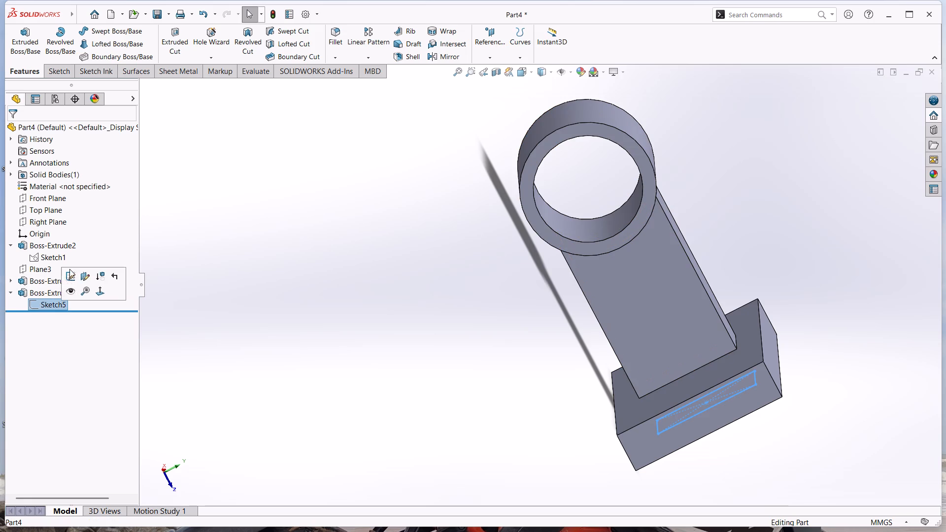
left_click(69, 269)
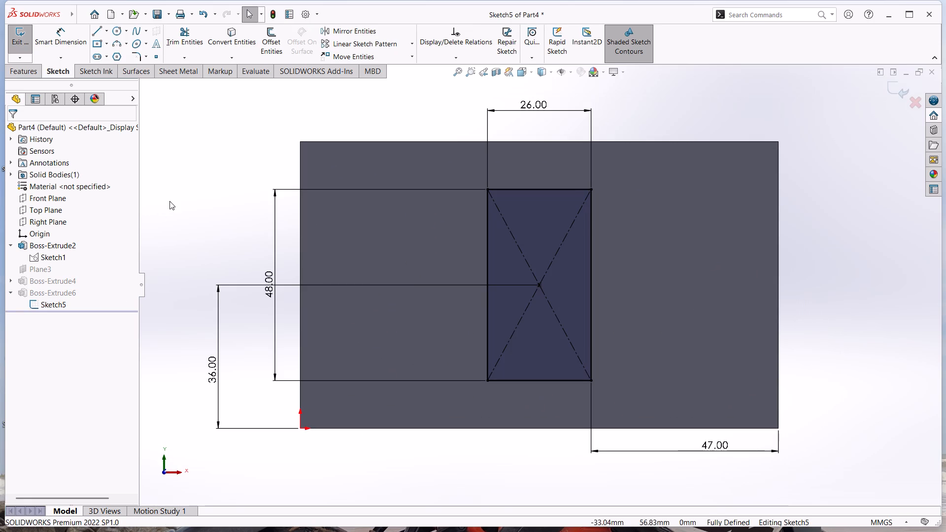
middle_click_drag(169, 201, 213, 258)
scroll(210, 320, "down", 1)
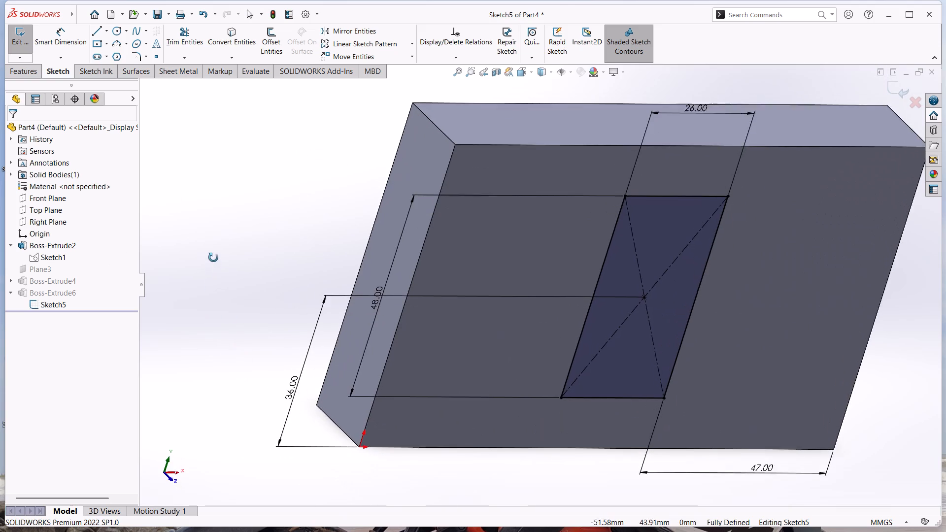
middle_click_drag(213, 258, 212, 254)
left_click(265, 287)
scroll(265, 286, "up", 3)
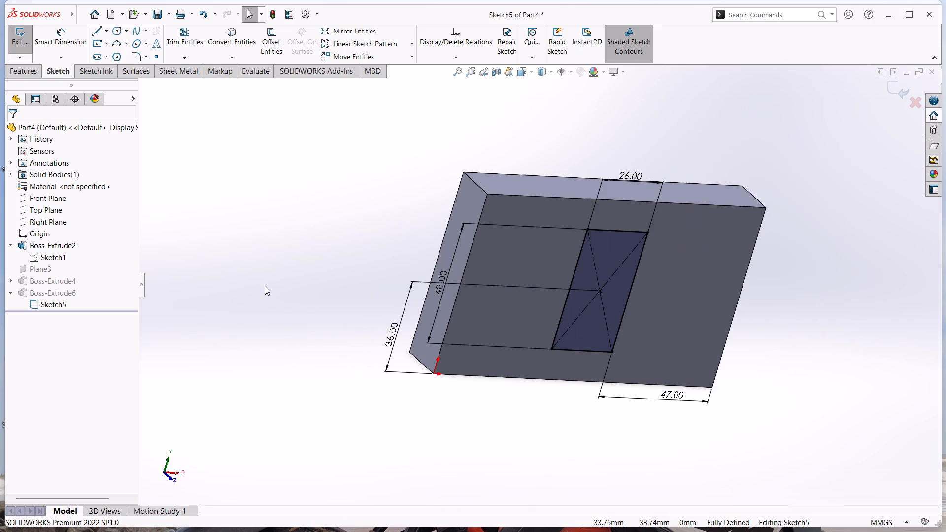
key("Escape")
Undo the sketch edit, the arm's extrusion and the ring's extrusion, back to editing the ring's two-circle sketch.
key("ctrl+z")
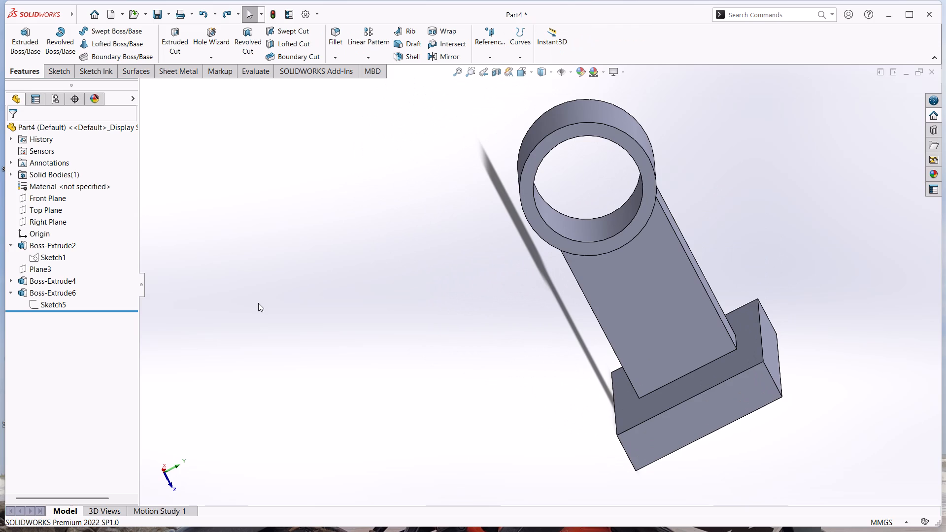
key("ctrl+z")
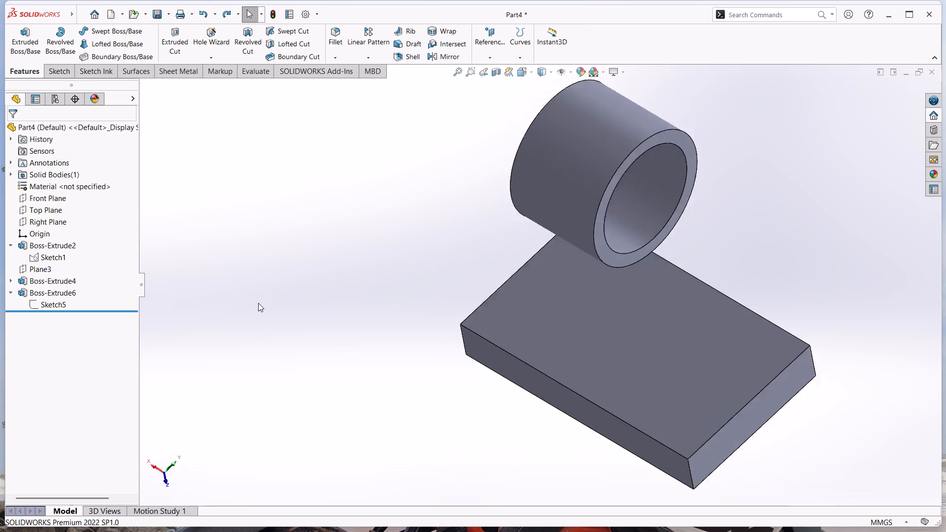
middle_click_drag(270, 302, 316, 301)
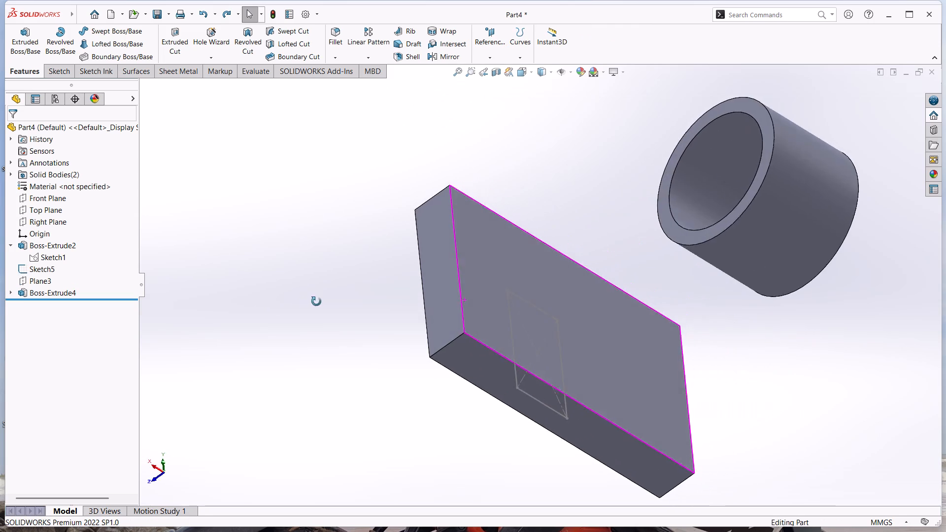
middle_click_drag(316, 301, 380, 292)
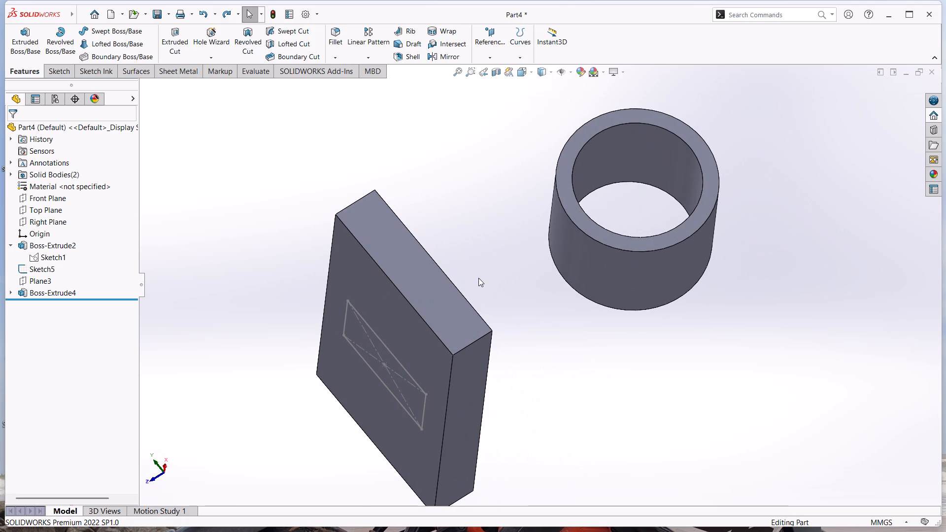
key("ctrl+z")
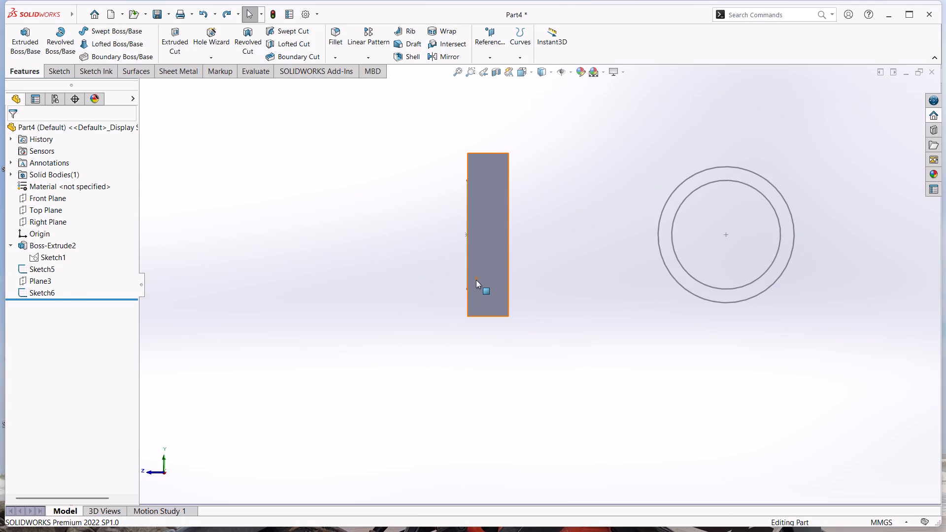
key("ctrl+z")
Sketch a vertical construction centerline about 133 mm long through the middle of the block's thickness, extending past both ends.
scroll(484, 299, "up", 1)
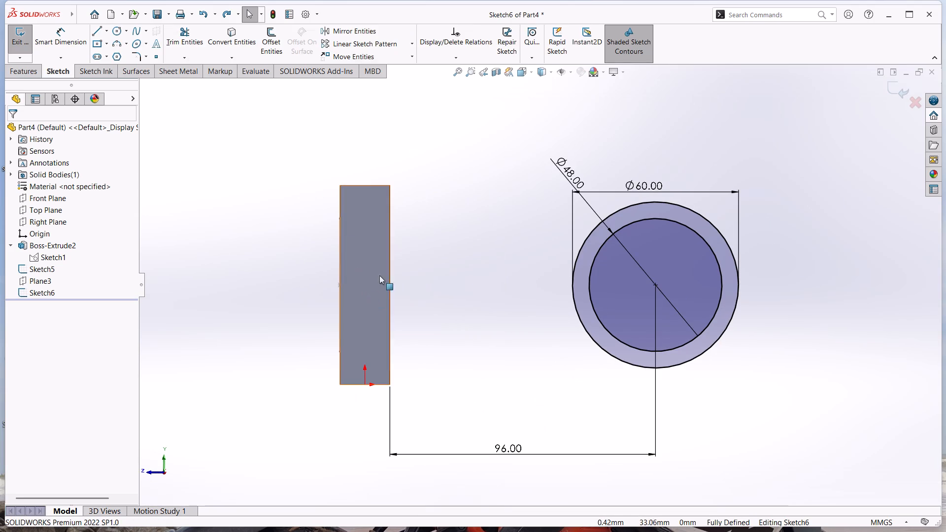
left_click(108, 29)
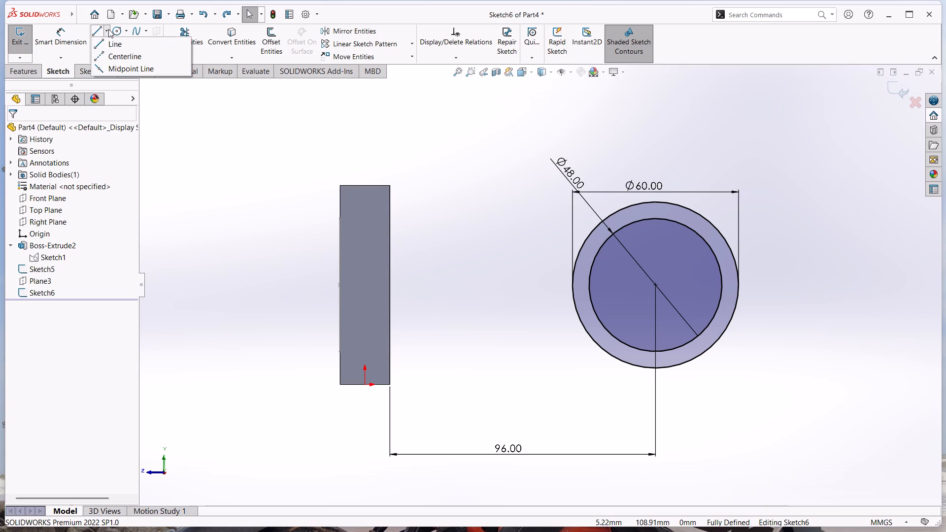
left_click(104, 54)
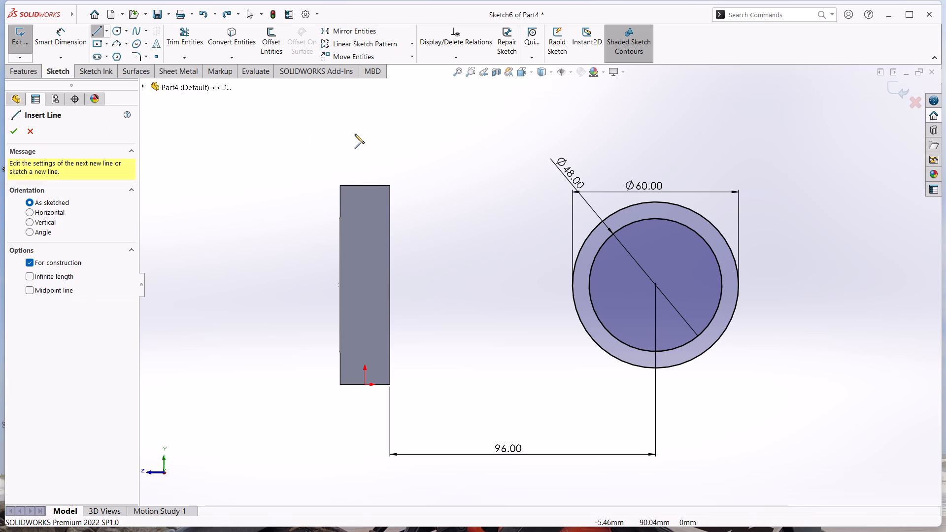
left_click(367, 101)
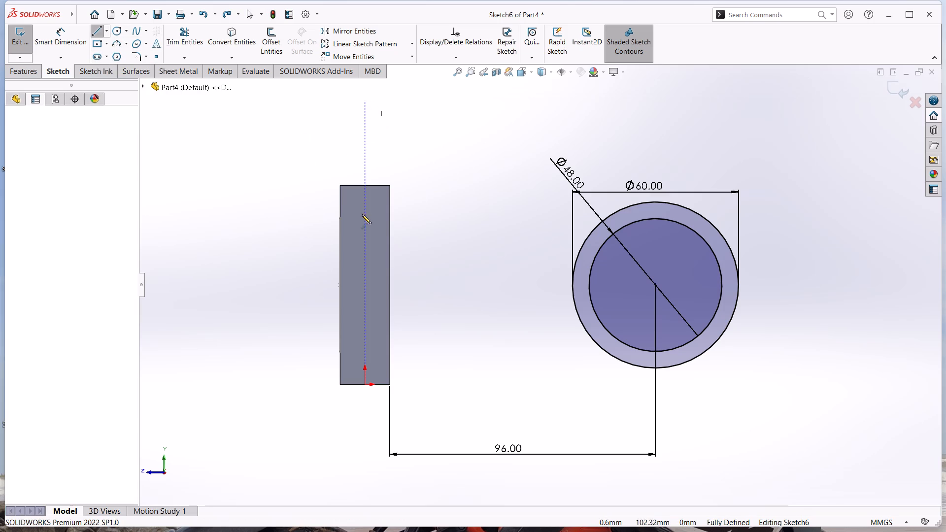
left_click(364, 469)
key("Escape")
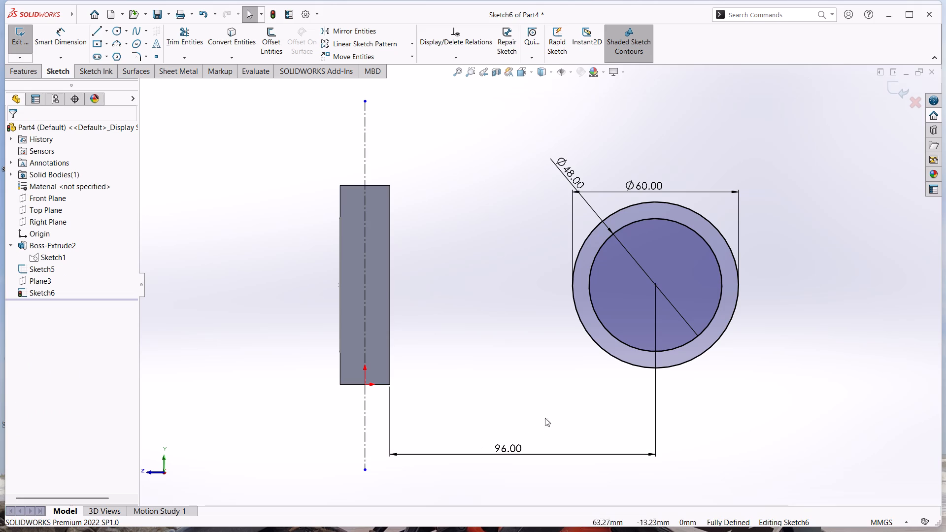
Mirror the ring's inner and outer circles about the vertical centerline, keeping the originals with Copy on.
left_click(599, 321)
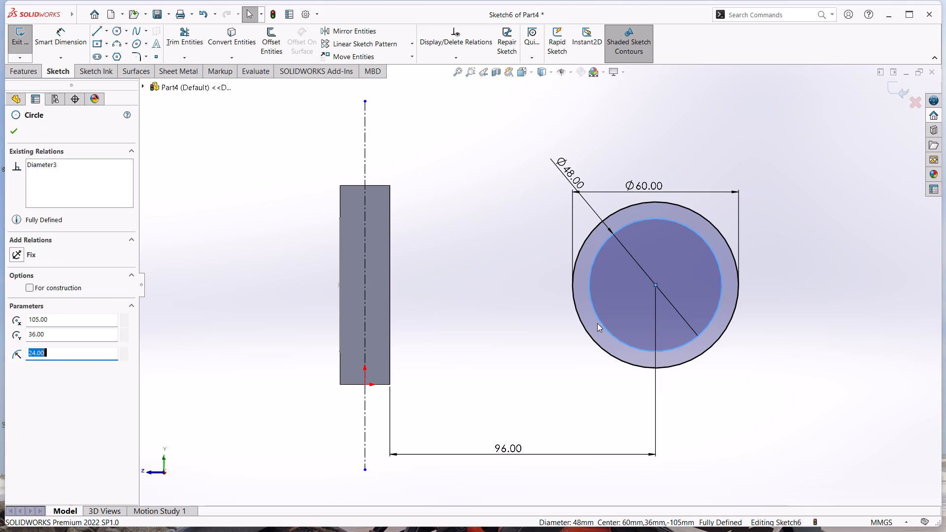
left_click(587, 333, "ctrl")
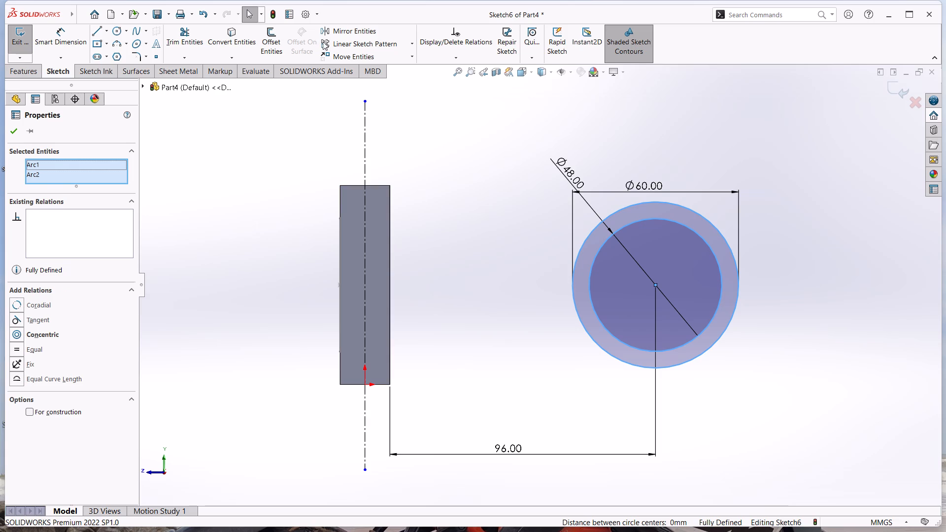
left_click(353, 30)
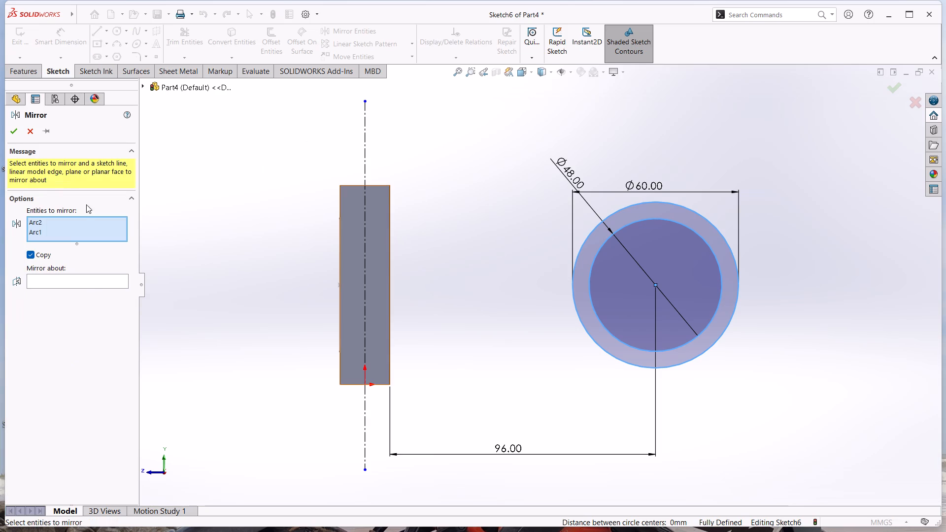
left_click(86, 287)
left_click(88, 280)
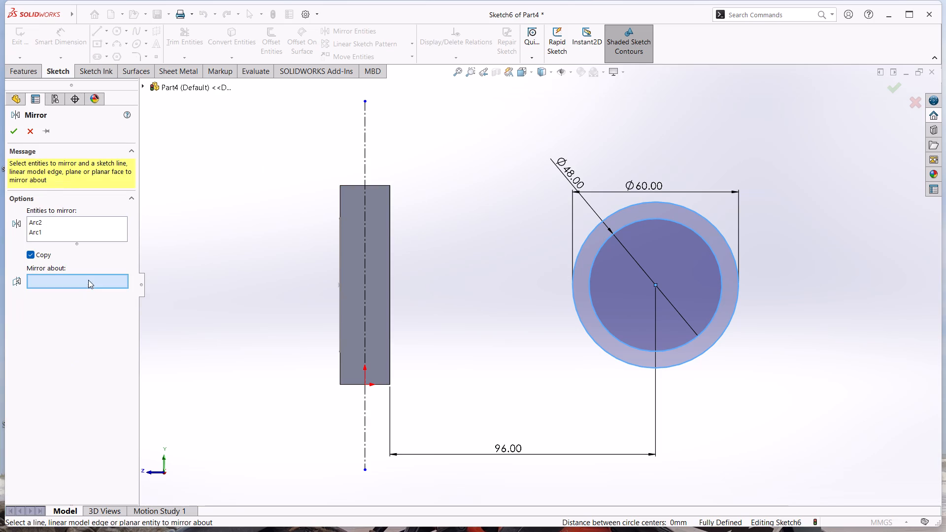
left_click(367, 144)
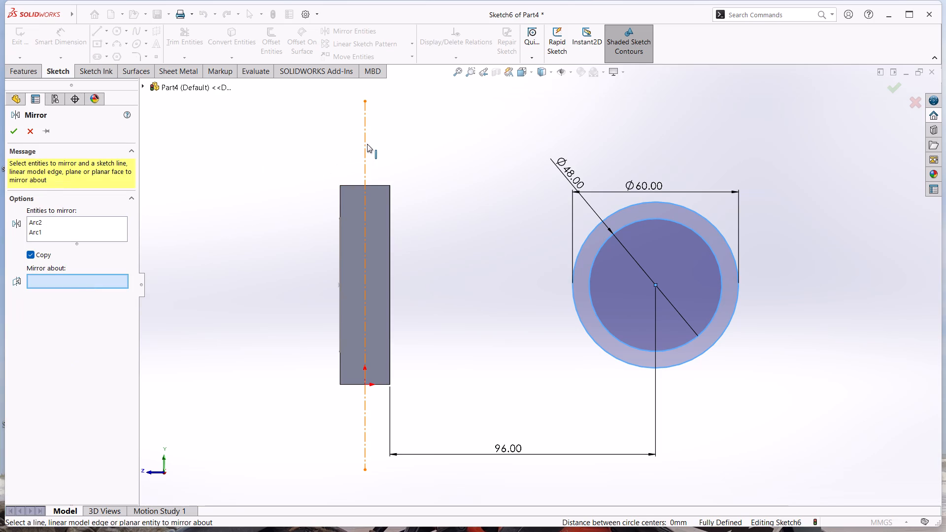
left_click(18, 132)
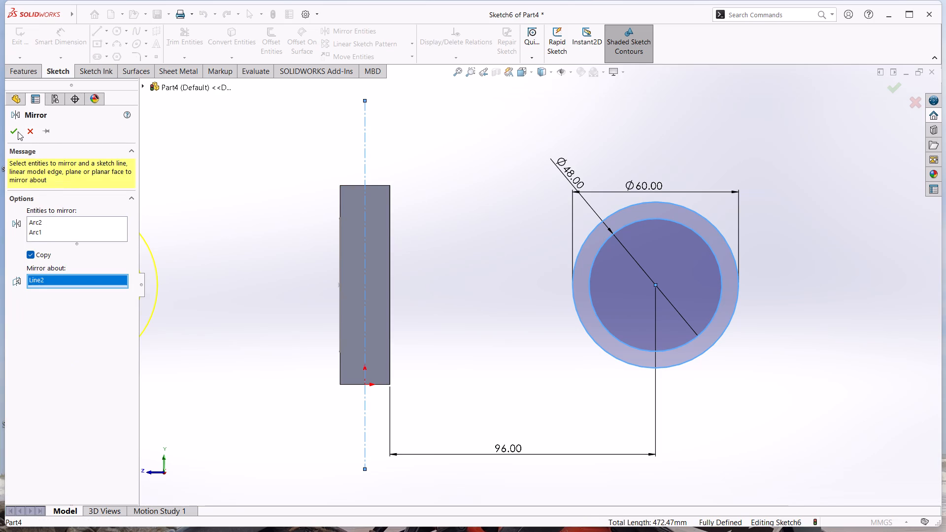
left_click(245, 188)
scroll(257, 155, "up", 2)
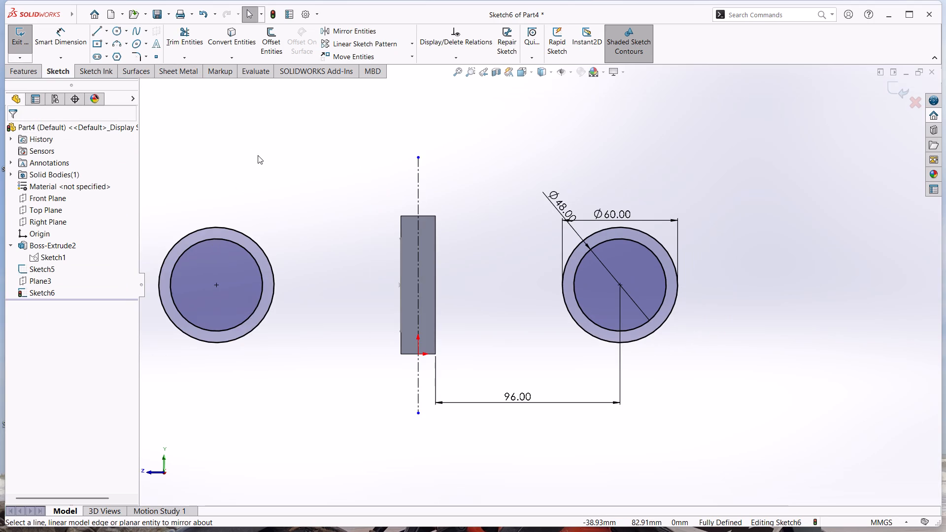
Trim away the two original ring circles using Trim to closest, leaving only the mirrored pair.
left_click(185, 38)
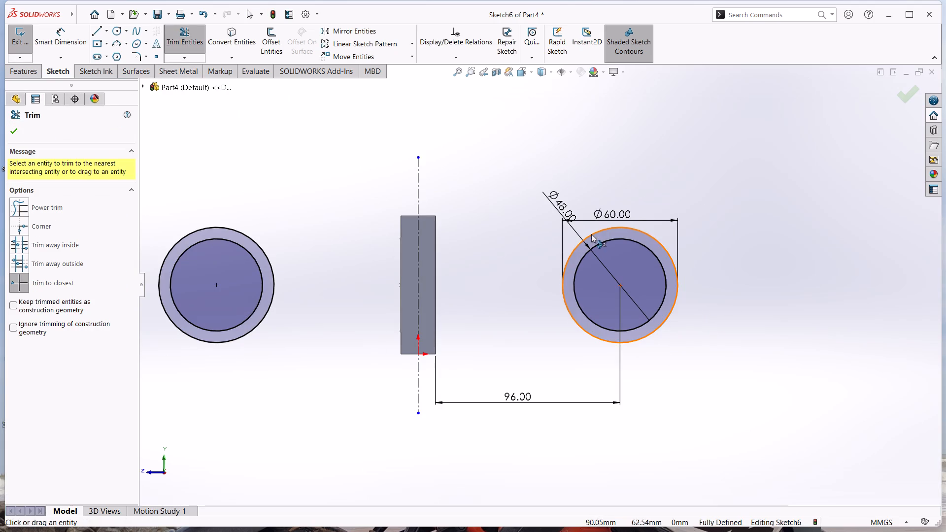
left_click(591, 234)
left_click(599, 246)
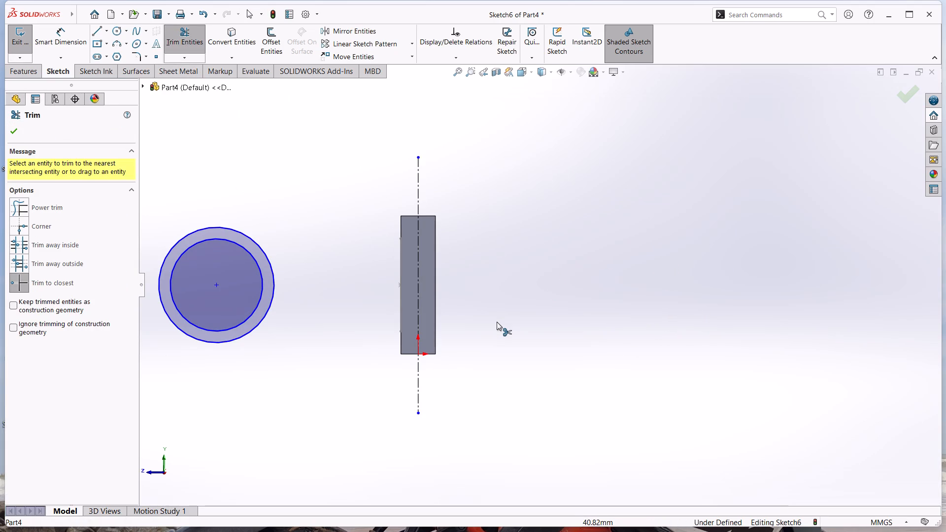
left_click(497, 322)
key("Escape")
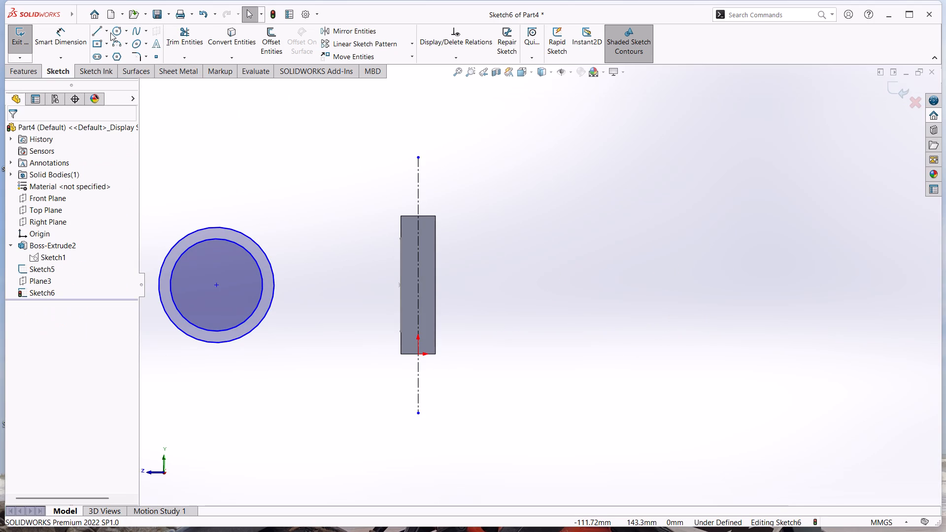
Dimension the mirrored ring's outer circle at 60 mm diameter and its inner circle at 48 mm diameter.
left_click(69, 37)
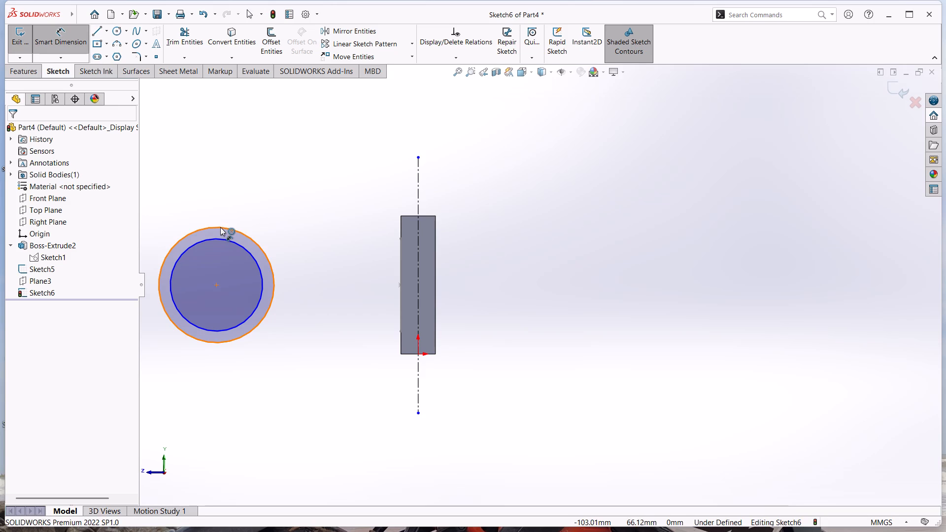
left_click(220, 227)
left_click(301, 145)
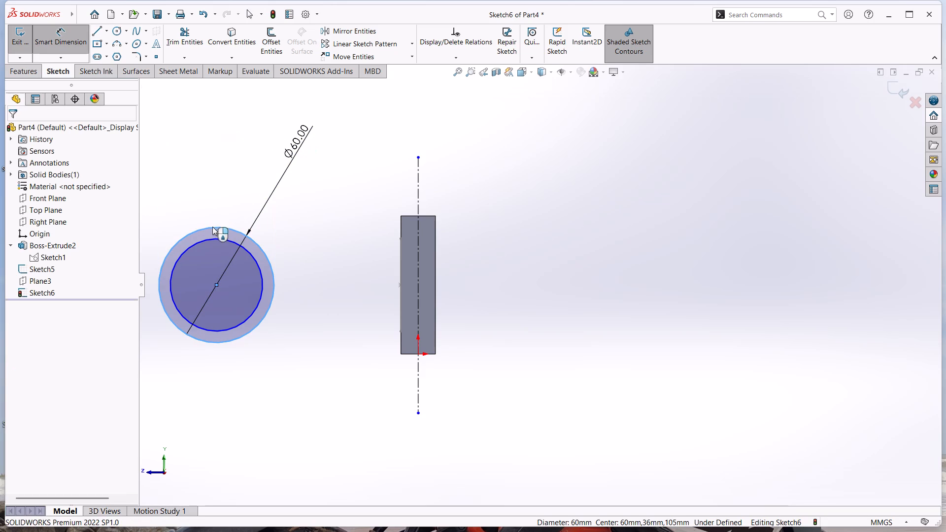
left_click(214, 239)
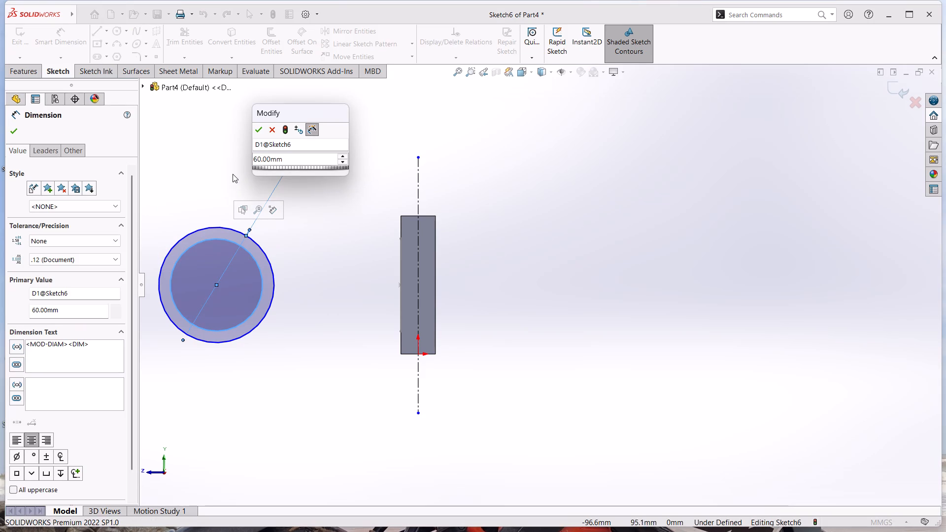
key("Escape")
key("Return")
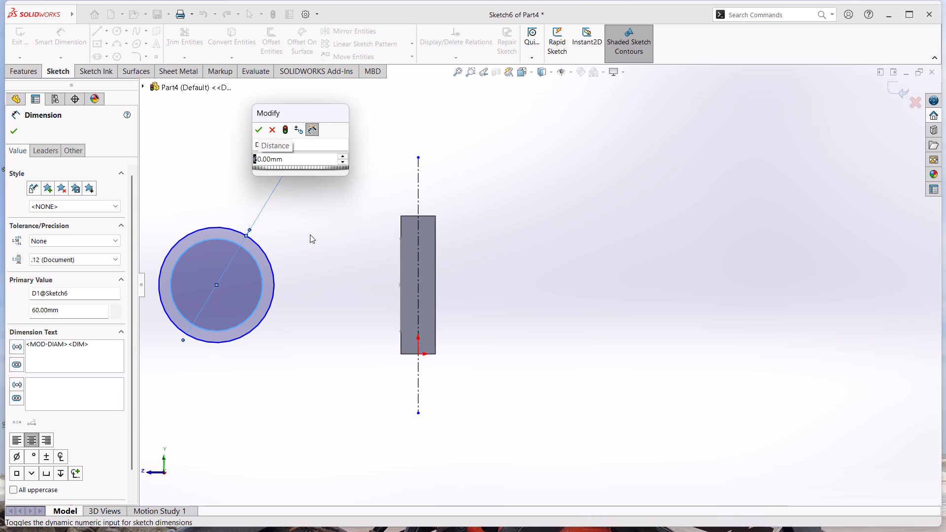
left_click(319, 256)
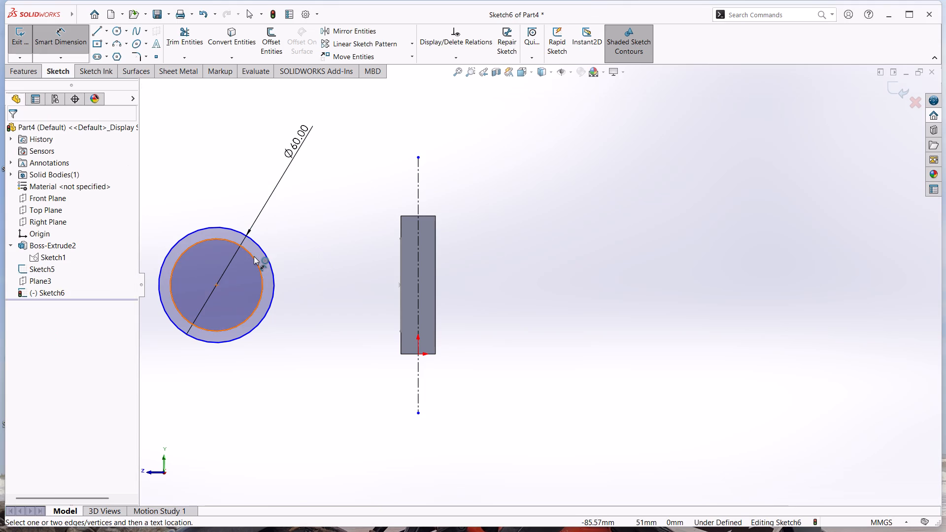
left_click(253, 256)
left_click(301, 193)
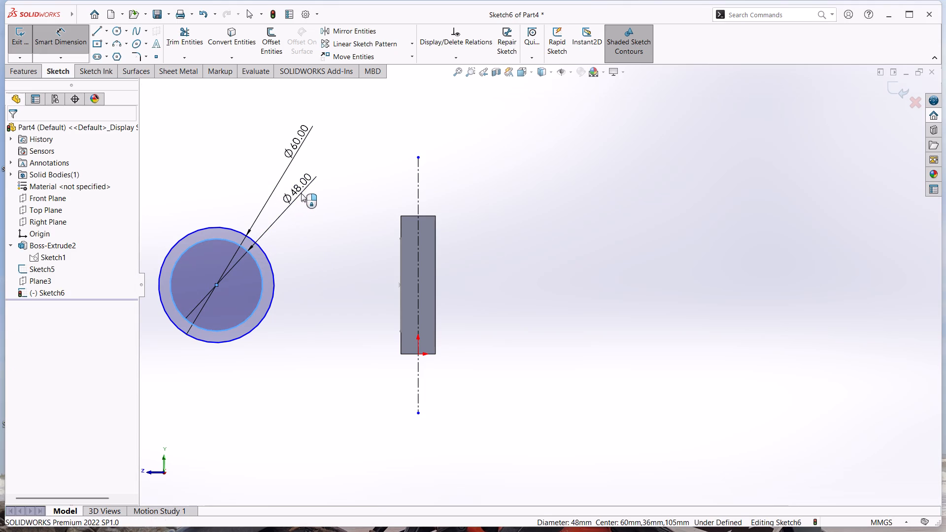
key("Return")
left_click(333, 357)
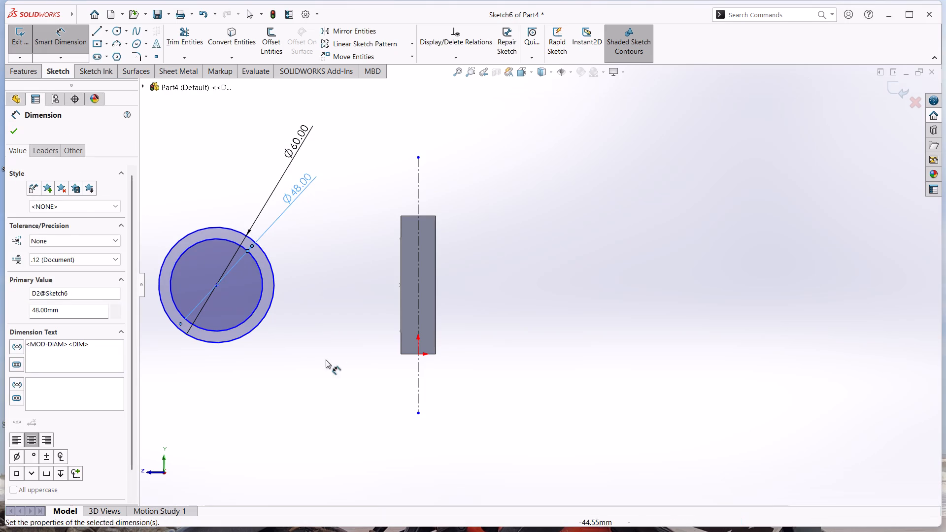
Dimension the horizontal distance from the ring's centre to the centre point of the rectangle sketch on the block's face at 96 mm.
left_click(218, 285)
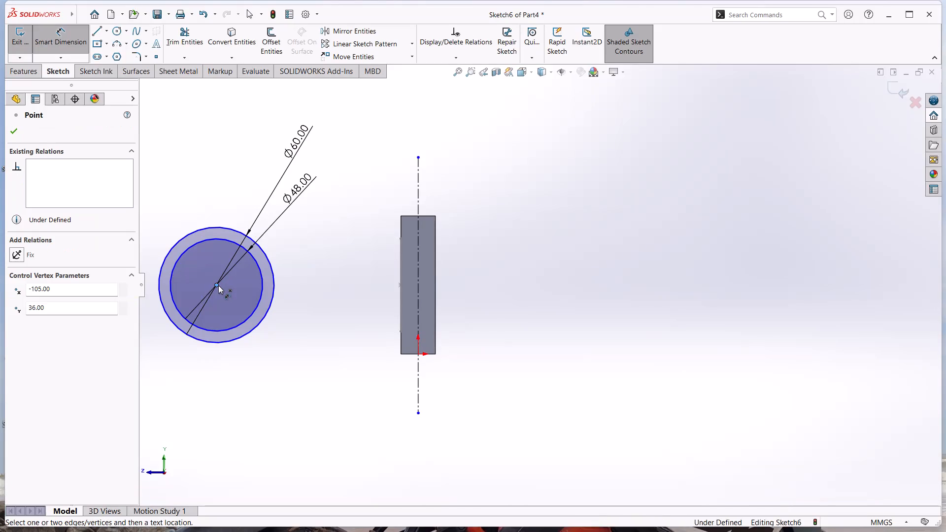
key("Escape")
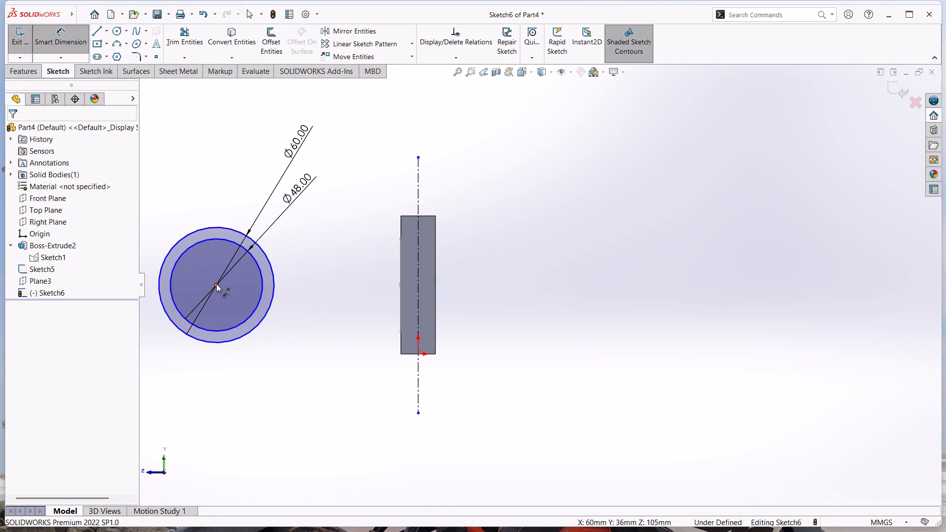
left_click(399, 284)
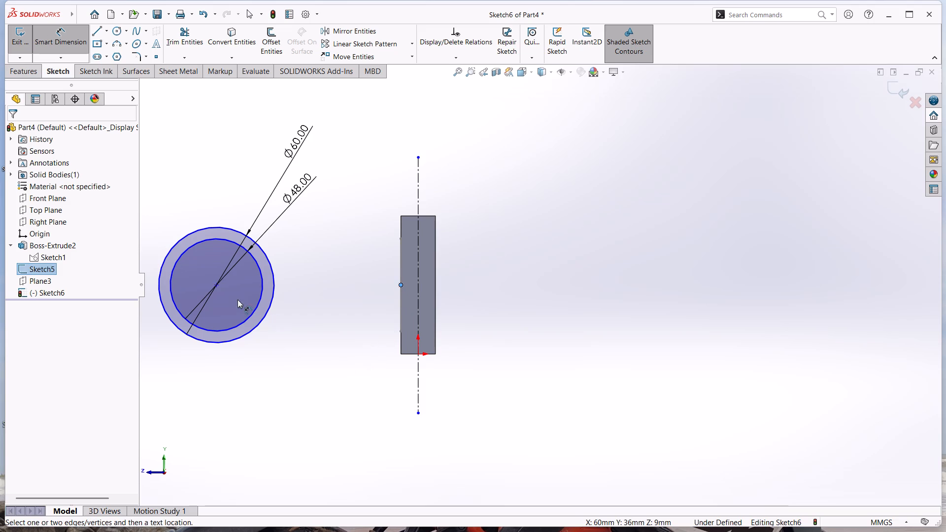
left_click(215, 285)
left_click(313, 403)
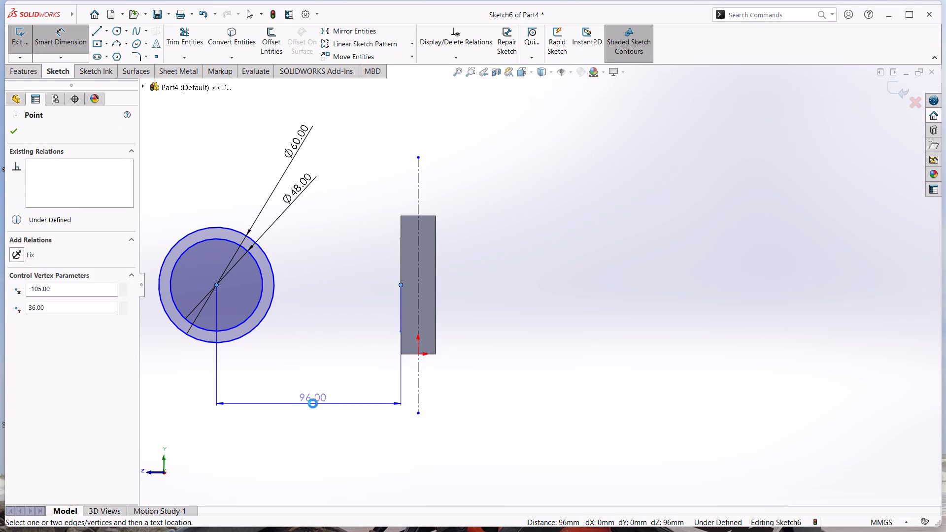
key("Escape")
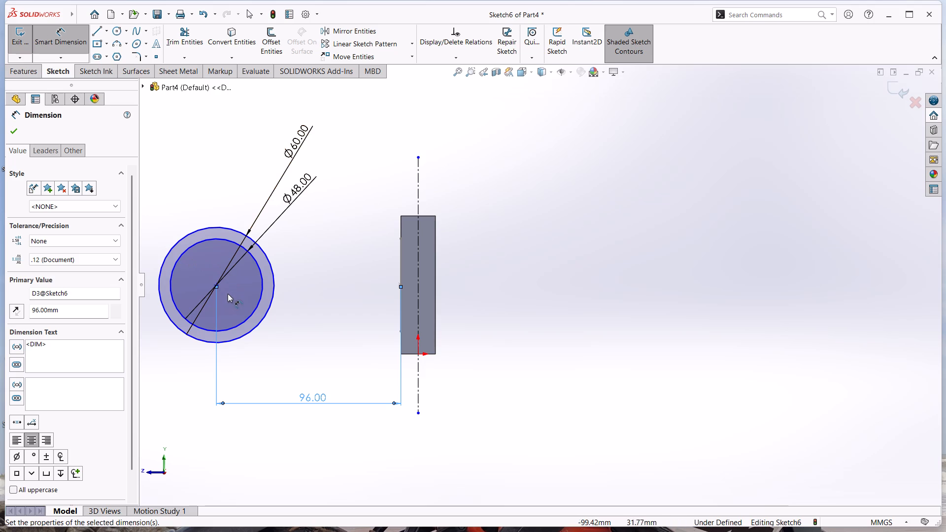
left_click(224, 206)
left_click(76, 47)
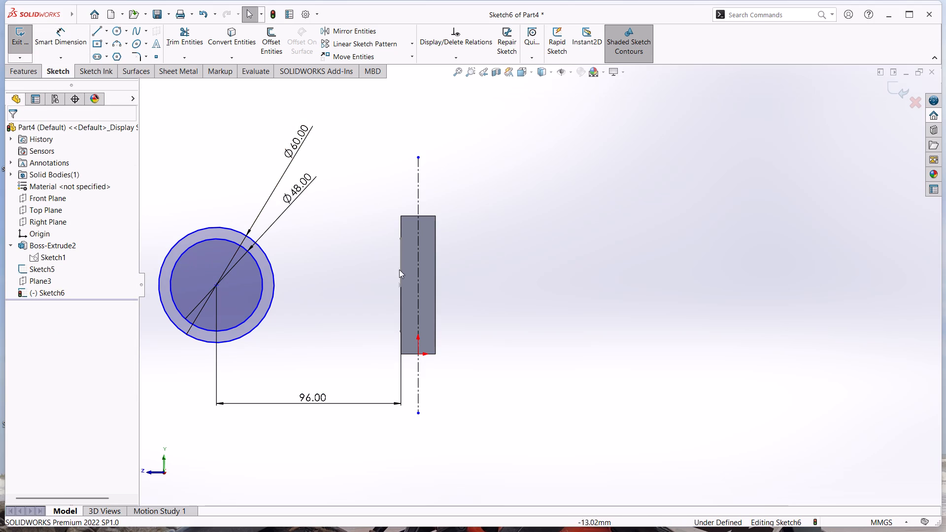
Add a Horizontal relation between the rectangle sketch's centre point and the ring's centre, and exit the sketch.
left_click(399, 285)
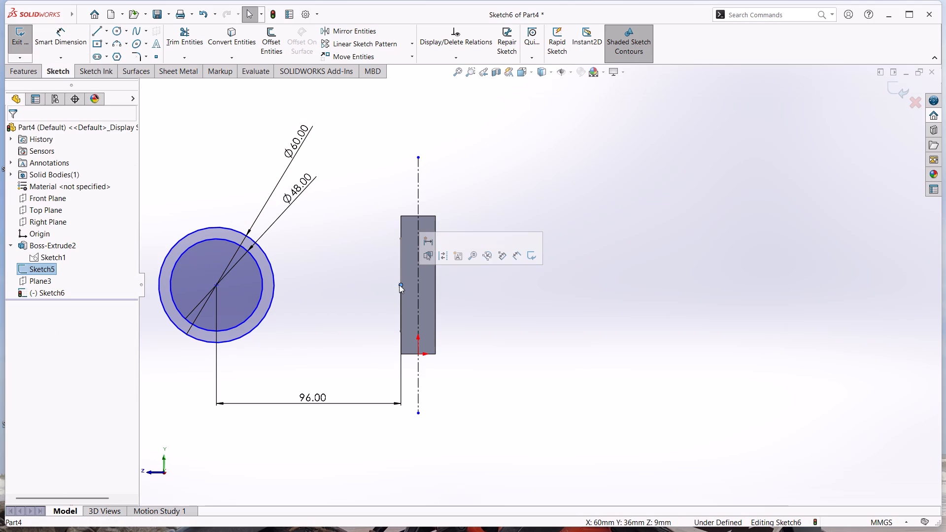
left_click(215, 283, "ctrl")
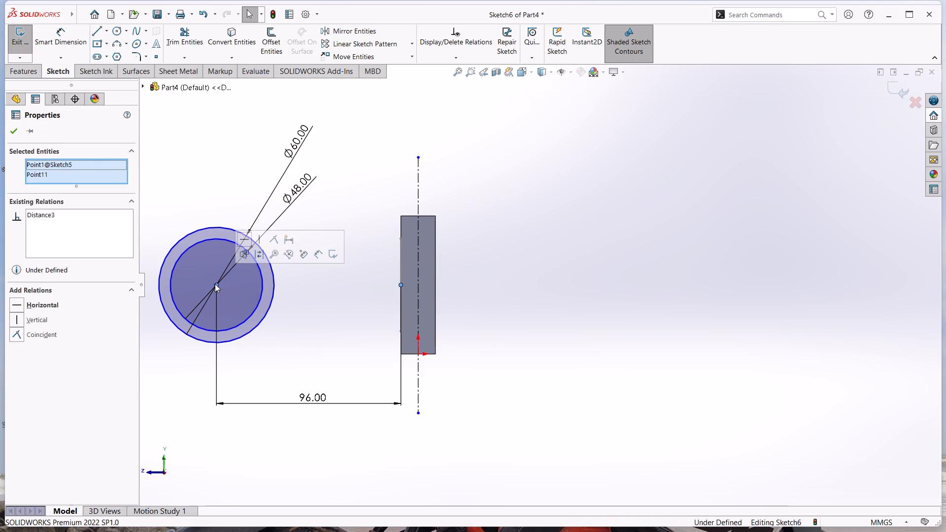
left_click(26, 305)
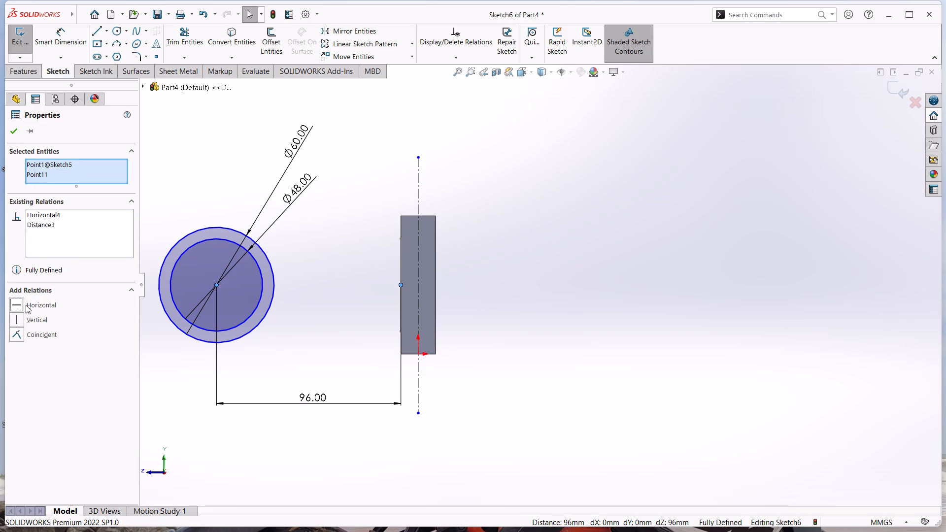
left_click(18, 132)
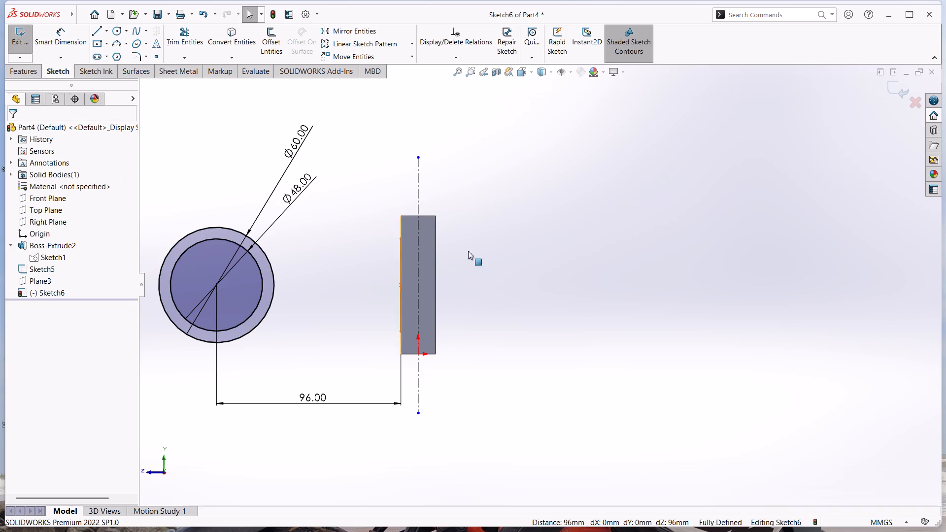
left_click(481, 253)
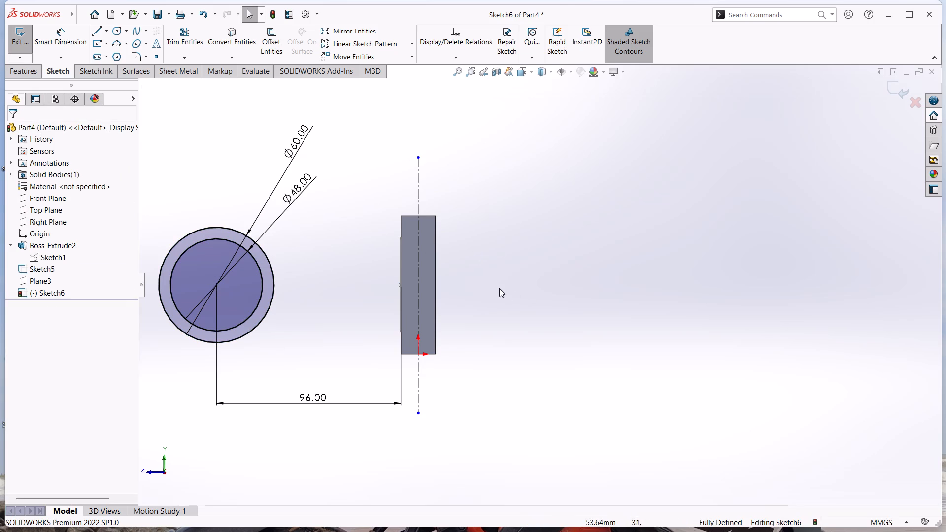
middle_click_drag(373, 270, 495, 282)
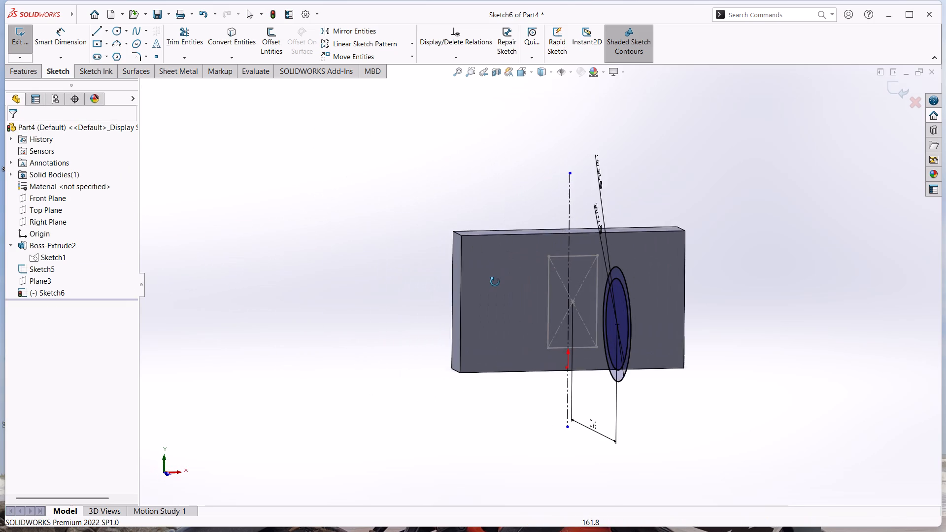
middle_click_drag(495, 282, 418, 279)
scroll(403, 267, "up", 3)
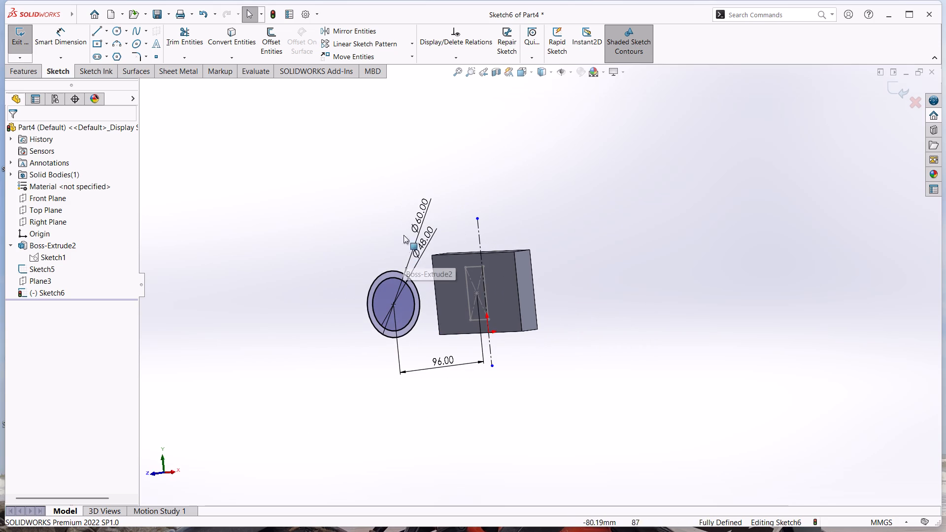
left_click(18, 38)
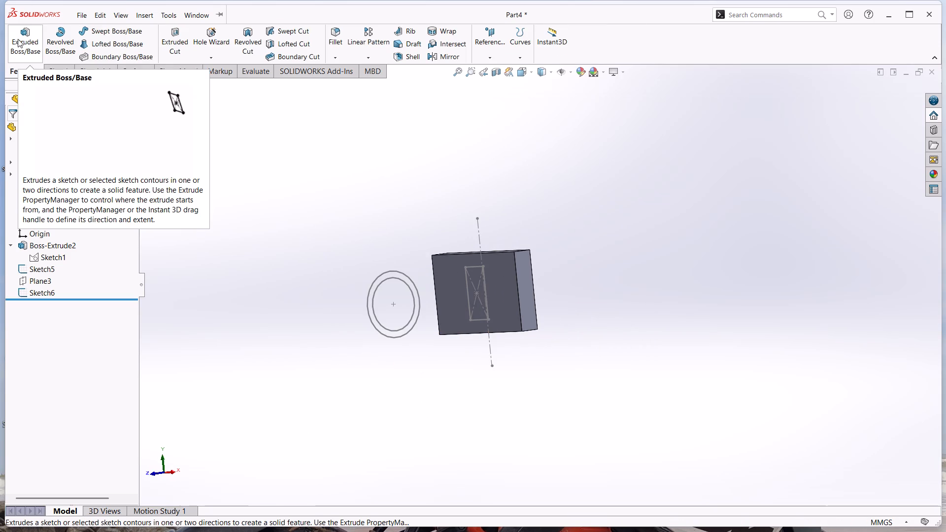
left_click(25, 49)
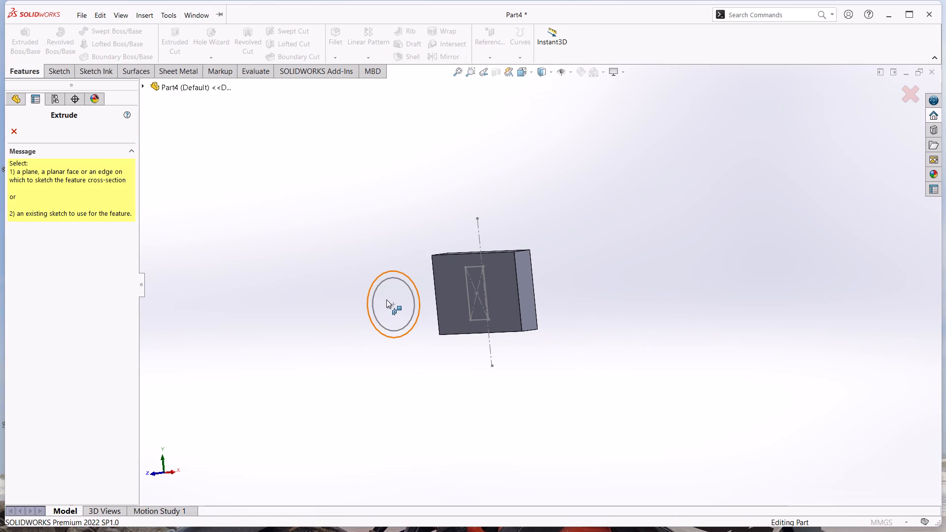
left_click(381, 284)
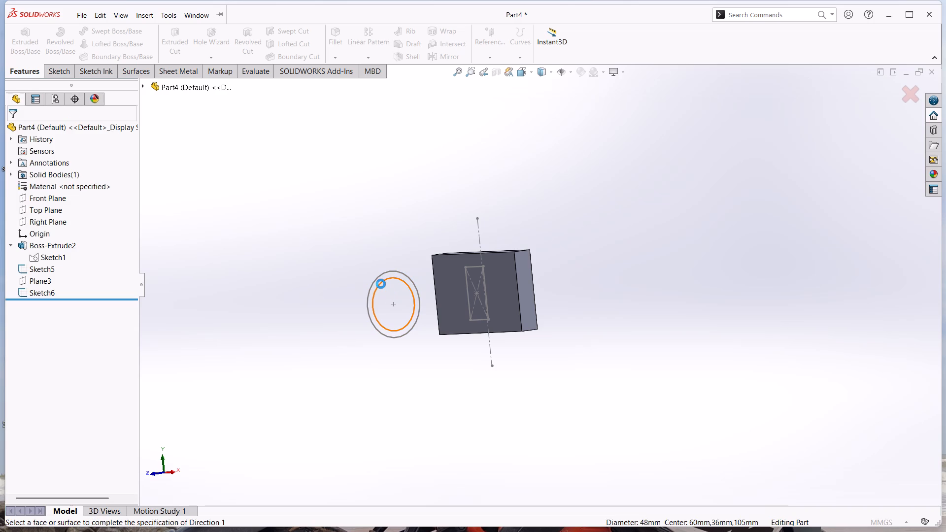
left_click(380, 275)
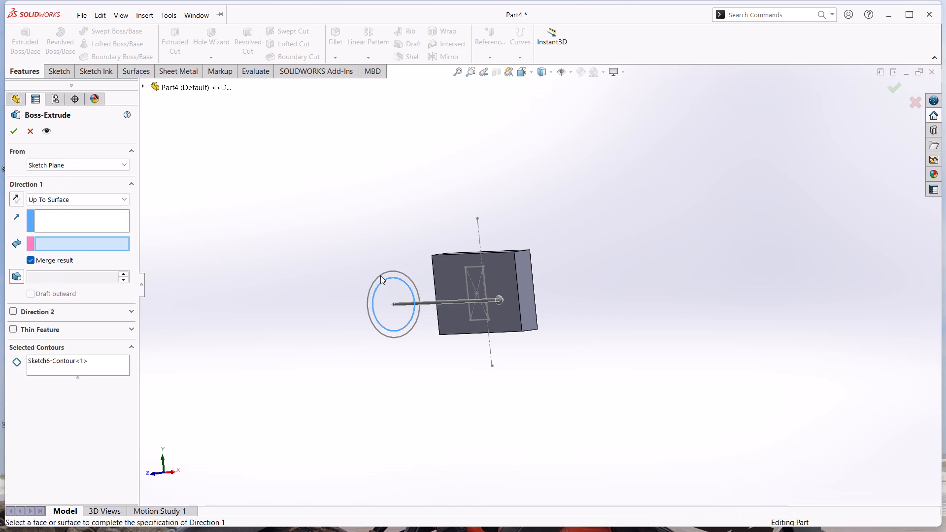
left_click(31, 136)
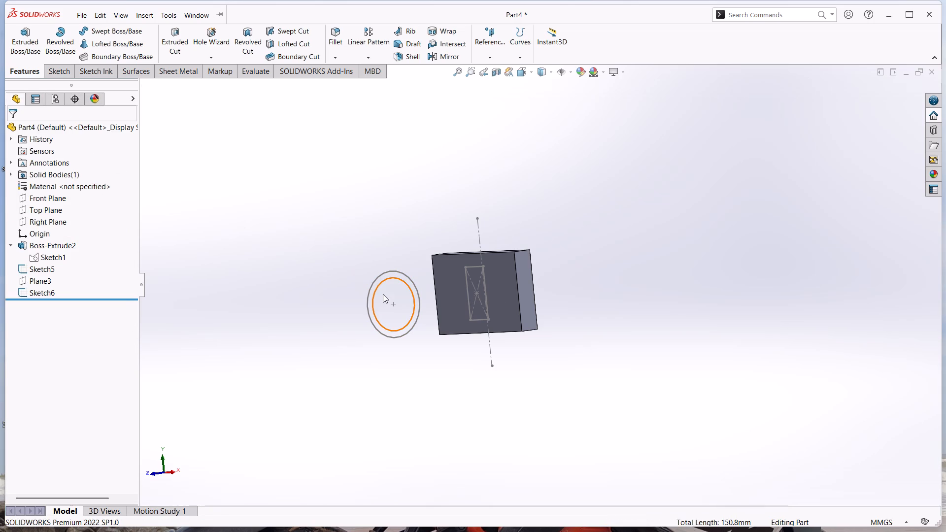
Extrude the ring between the two circles with Mid Plane to a depth of 44 mm, keeping Merge result on.
left_click(385, 280, "ctrl")
left_click(385, 271, "ctrl")
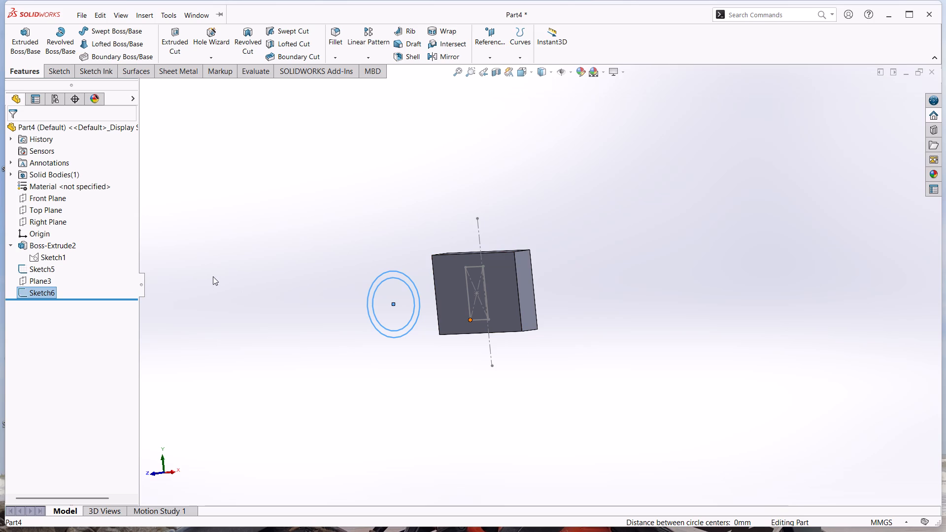
left_click(28, 40)
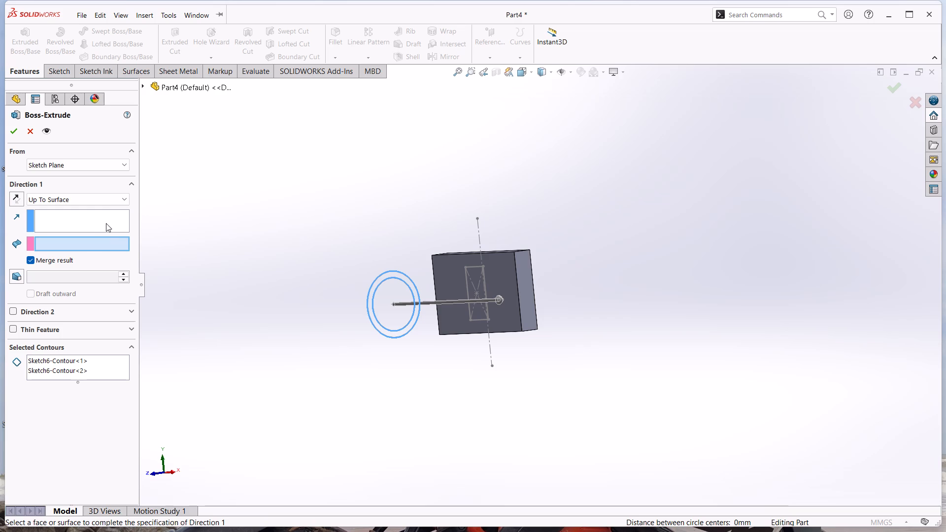
left_click(107, 201)
left_click(104, 210)
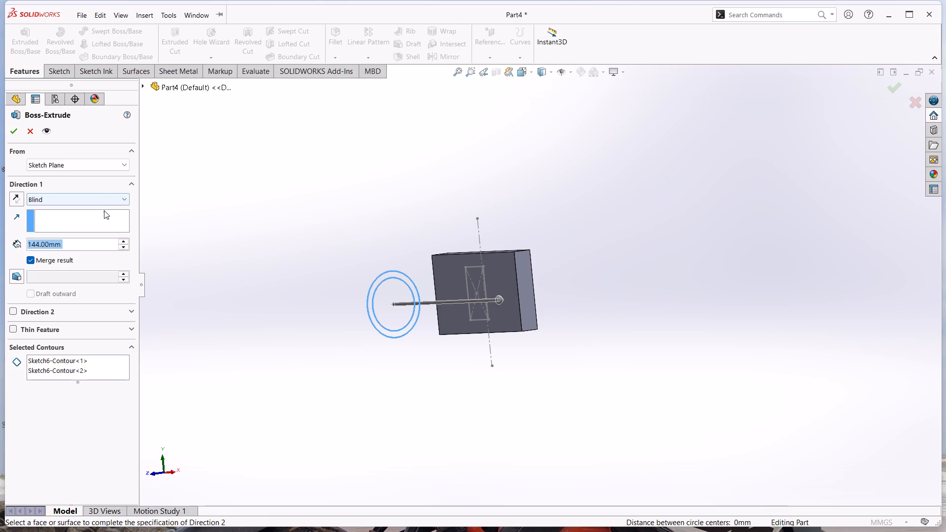
left_click(55, 194)
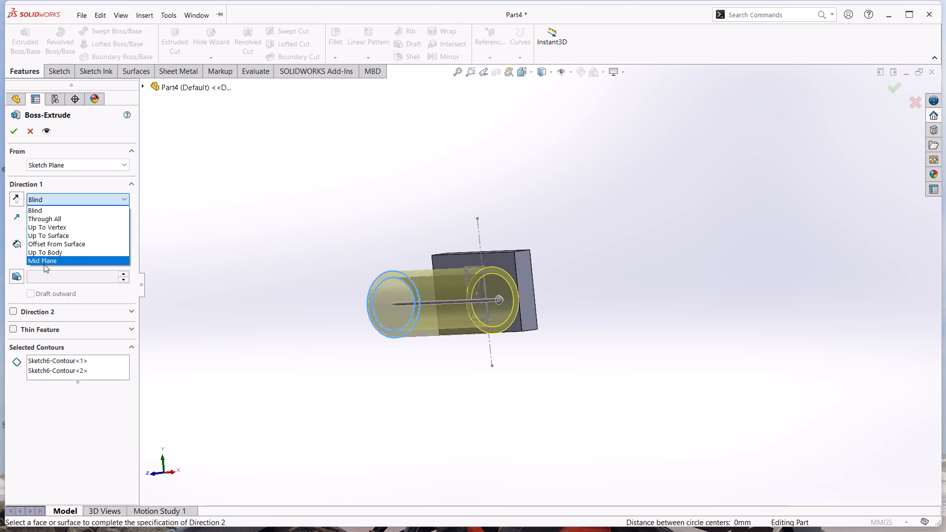
left_click(44, 261)
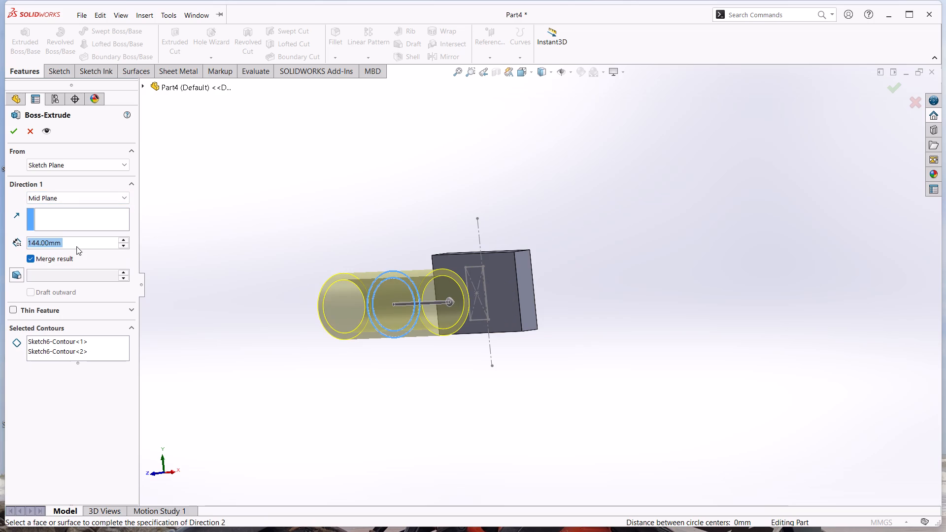
left_click(76, 244)
left_click_drag(76, 243, 0, 240)
type("54")
key("BackSpace")
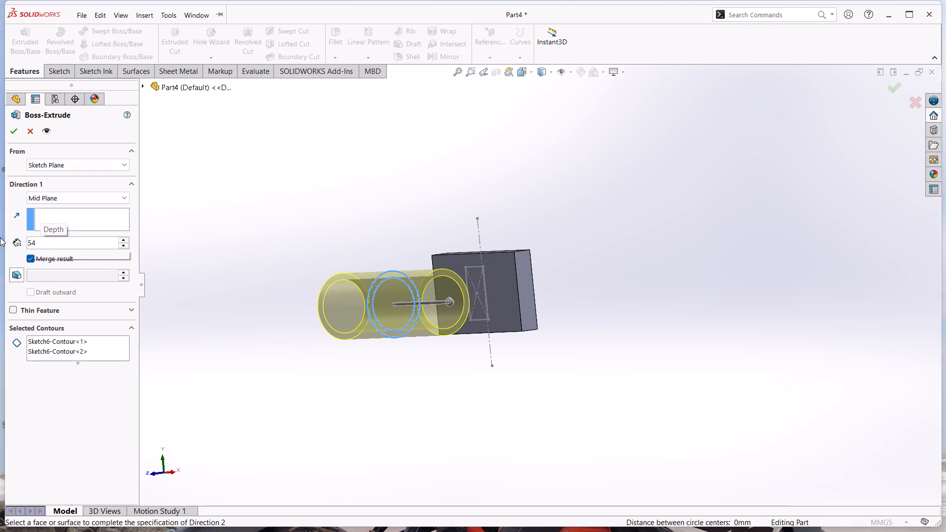
key("BackSpace")
type("44")
key("Return")
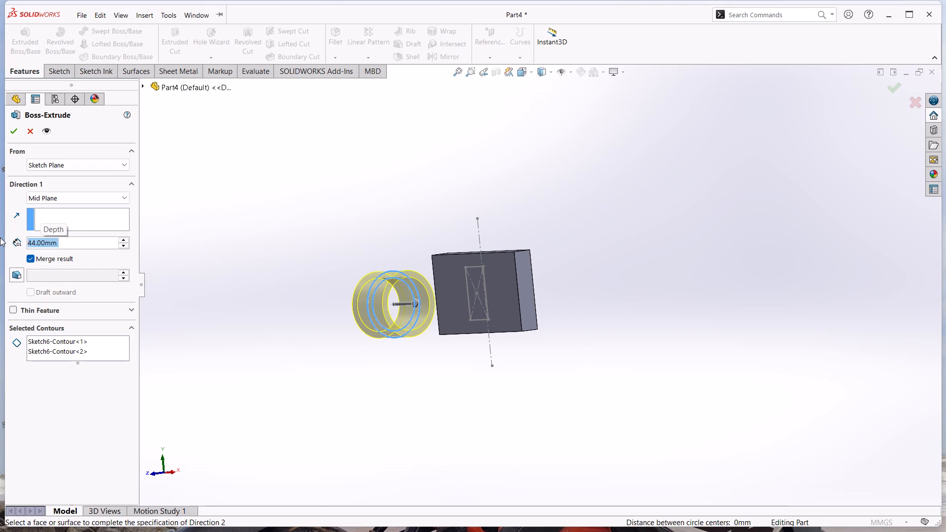
scroll(0, 237, "down", 1)
left_click(16, 135)
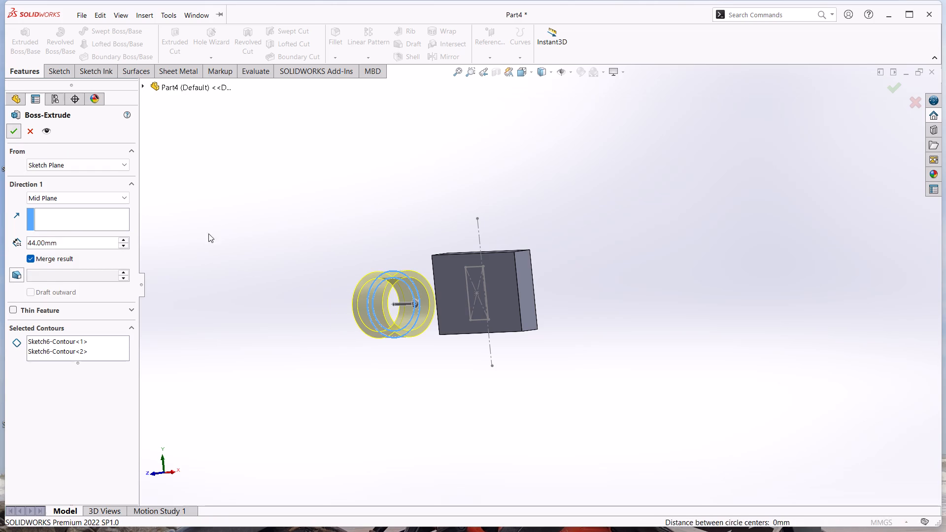
left_click(276, 323)
middle_click_drag(379, 432, 369, 394)
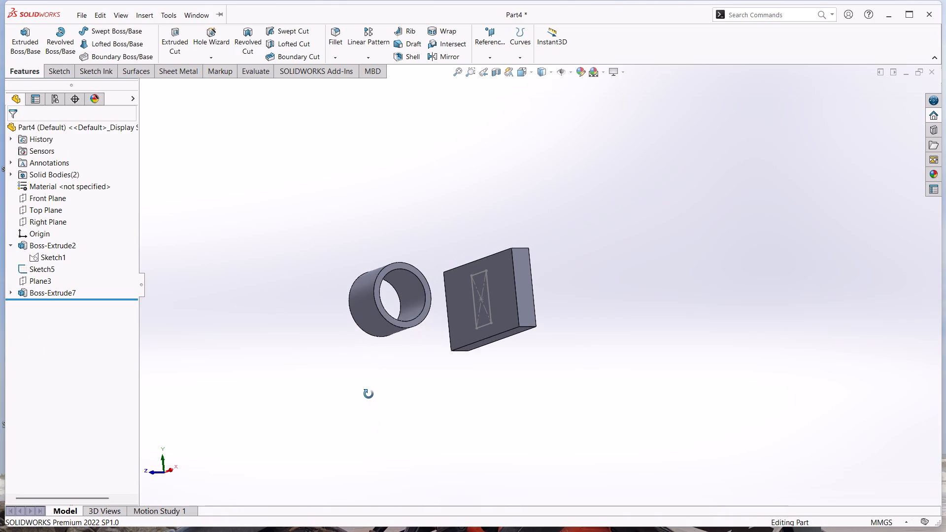
Extrude the rectangle sketch on the block's face Blind to a depth of 144 mm through the ring, keeping Merge result on.
middle_click_drag(369, 394, 369, 386)
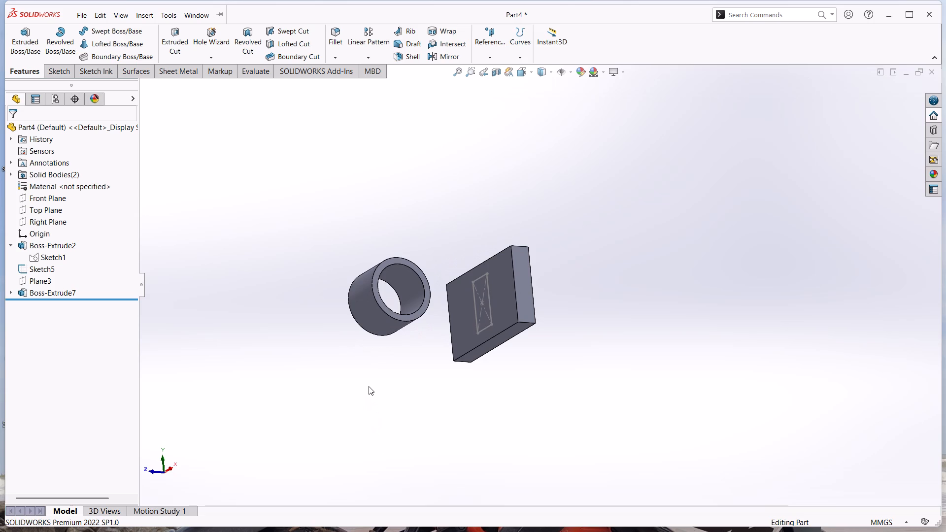
middle_click(431, 450)
scroll(420, 437, "down", 1)
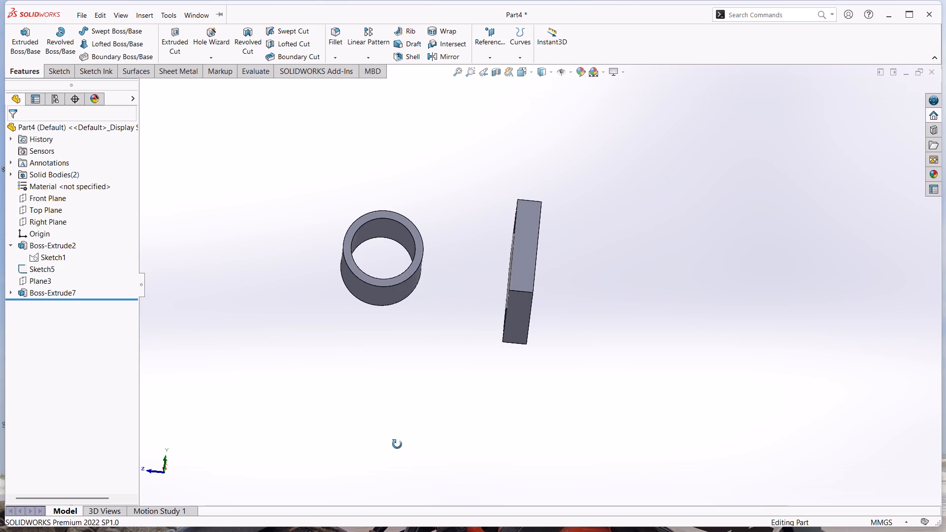
left_click(10, 292)
left_click(45, 308)
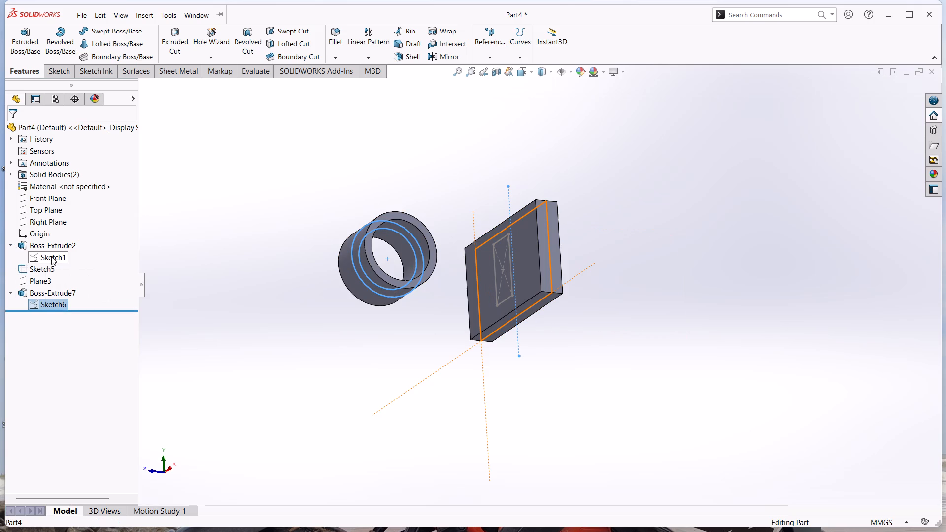
left_click(36, 270)
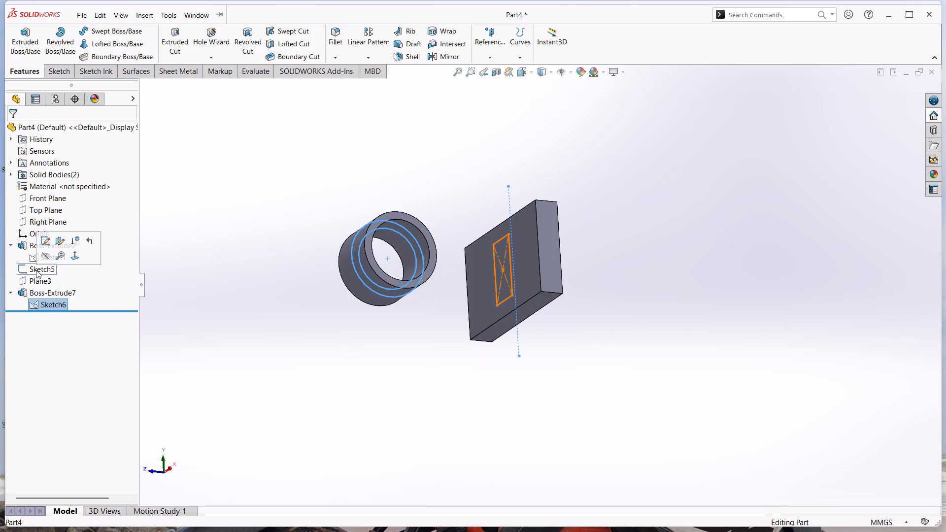
left_click(26, 33)
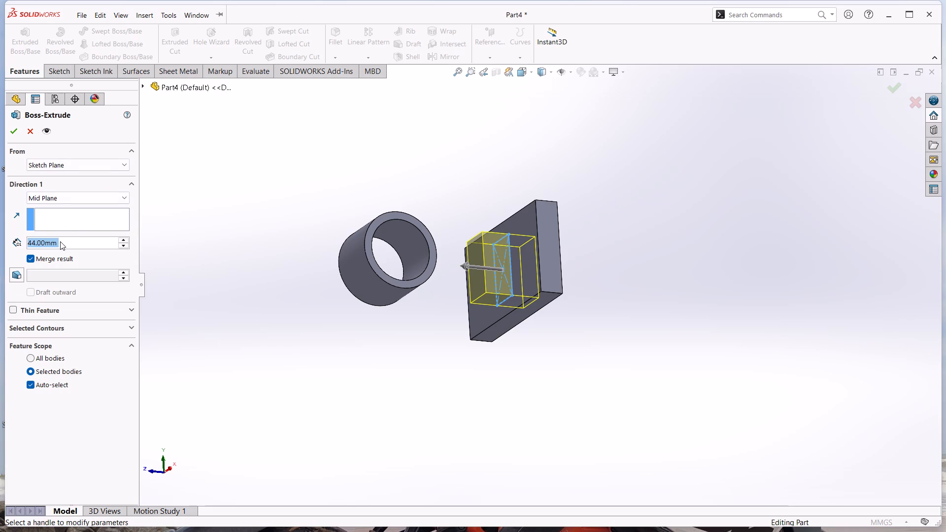
type("144")
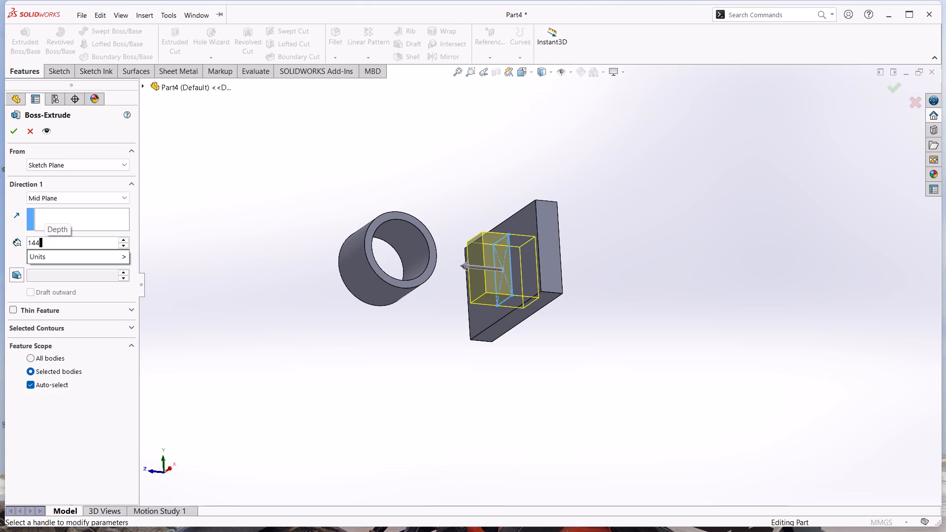
key("Return")
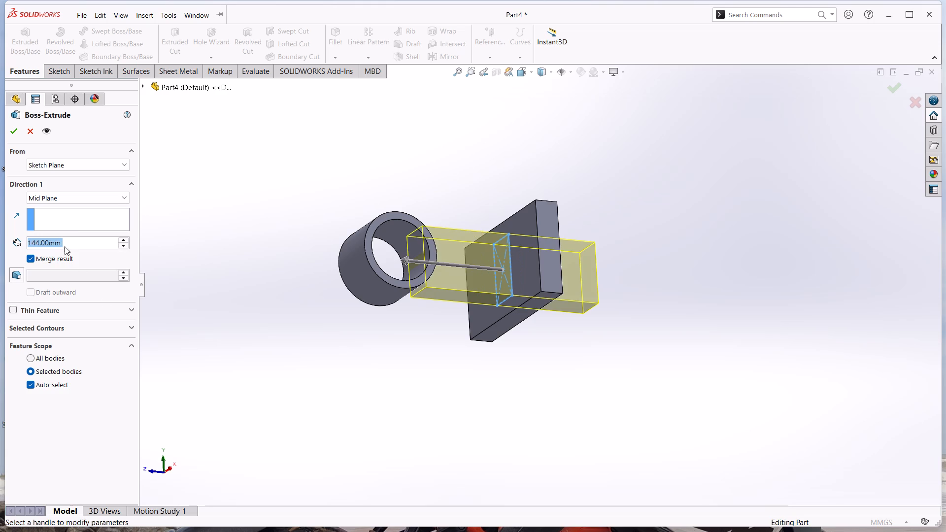
left_click(80, 196)
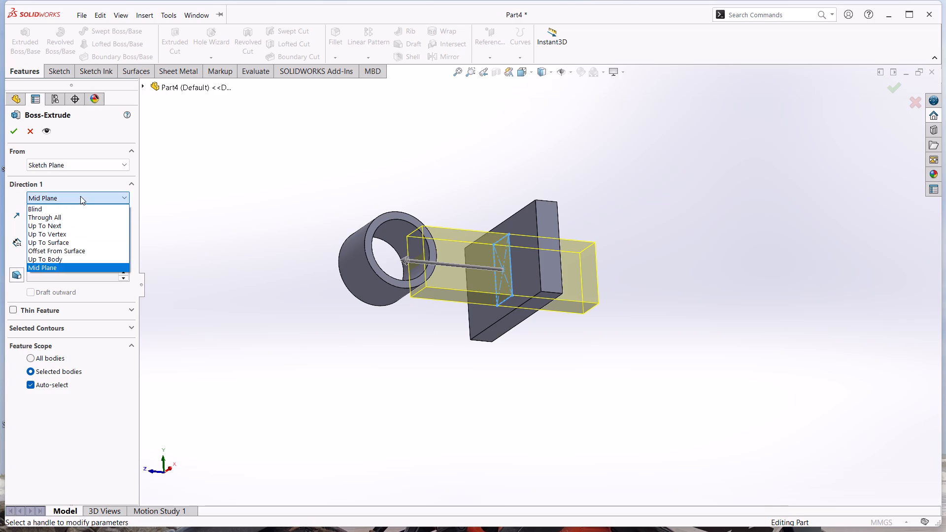
left_click(79, 207)
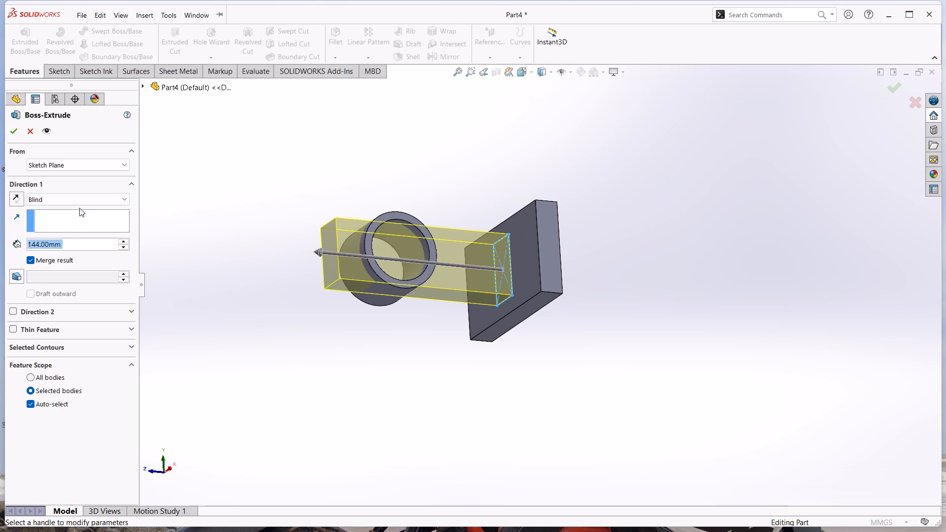
left_click(15, 131)
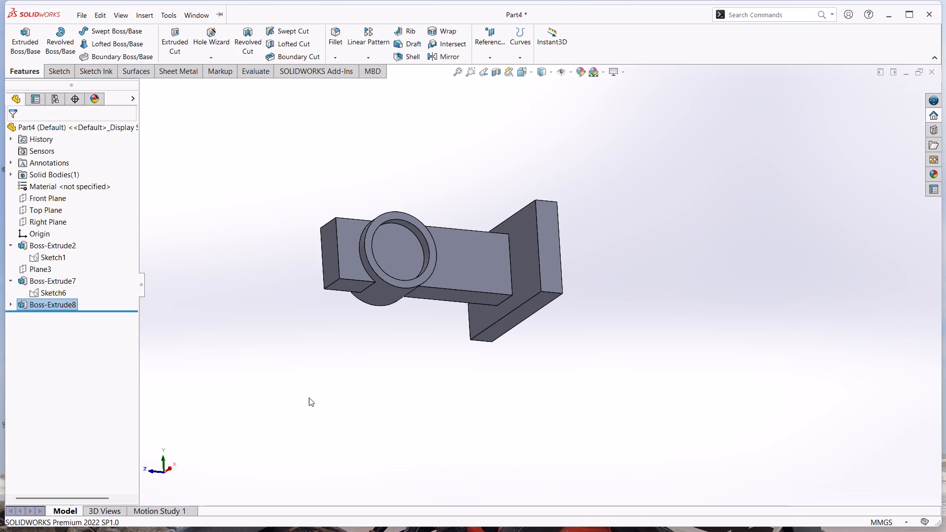
Start a sketch on the flat side face of the arm's portion that projects beyond the ring.
middle_click_drag(313, 403, 330, 370)
right_click_drag(375, 310, 314, 382)
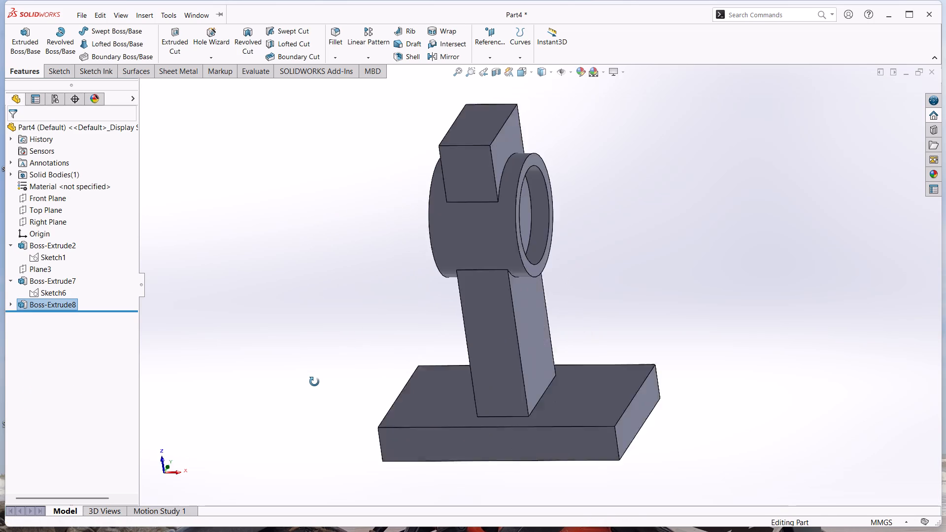
scroll(444, 311, "up", 1)
scroll(446, 308, "down", 1)
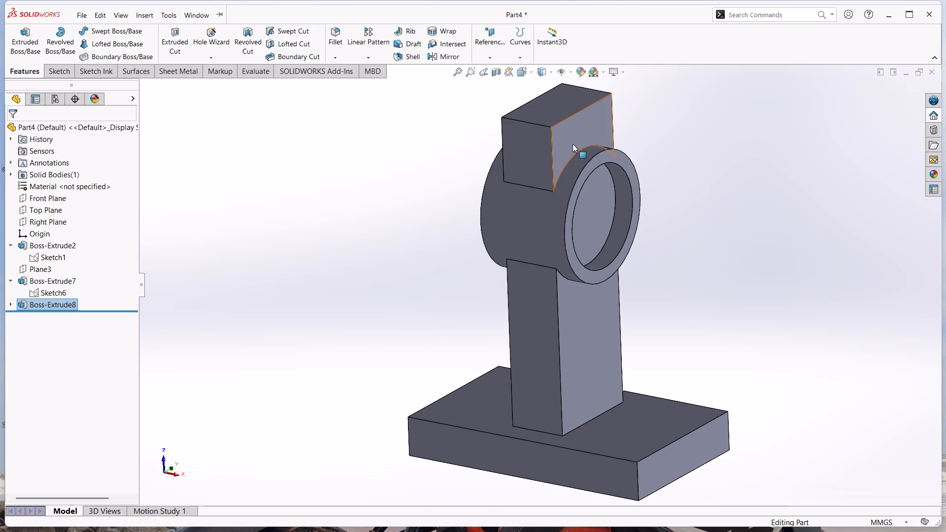
right_click(508, 154)
left_click(532, 137)
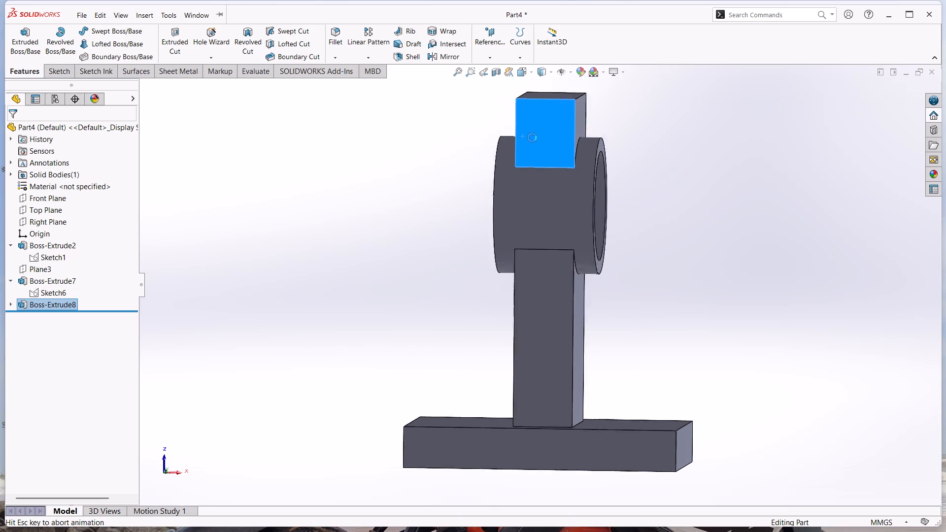
scroll(536, 126, "down", 4)
scroll(536, 126, "up", 3)
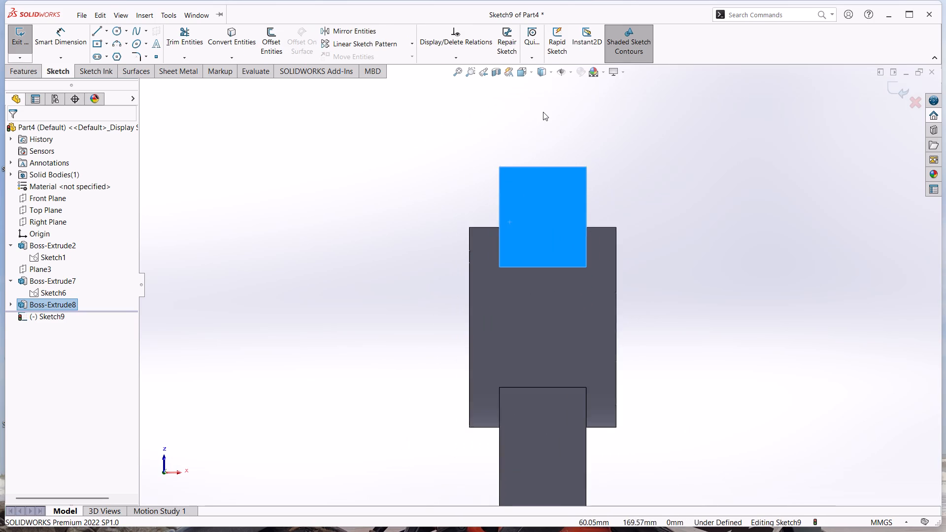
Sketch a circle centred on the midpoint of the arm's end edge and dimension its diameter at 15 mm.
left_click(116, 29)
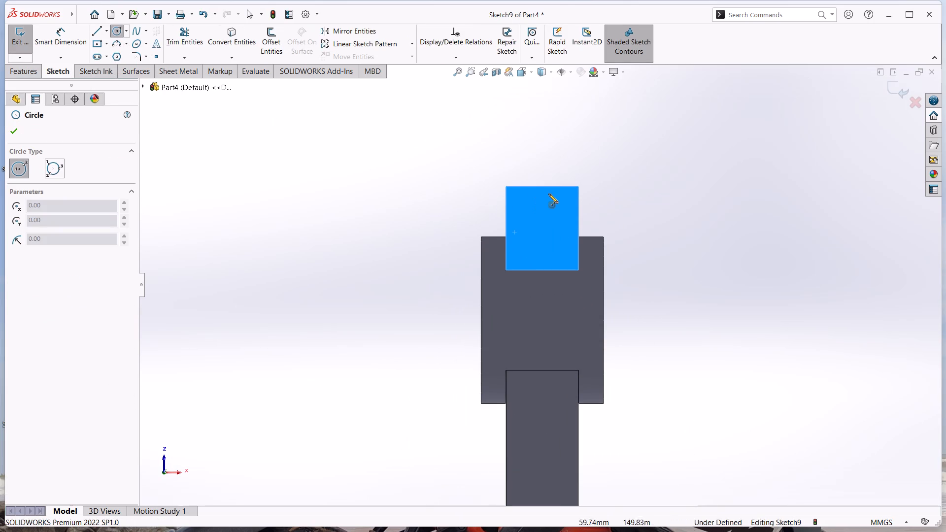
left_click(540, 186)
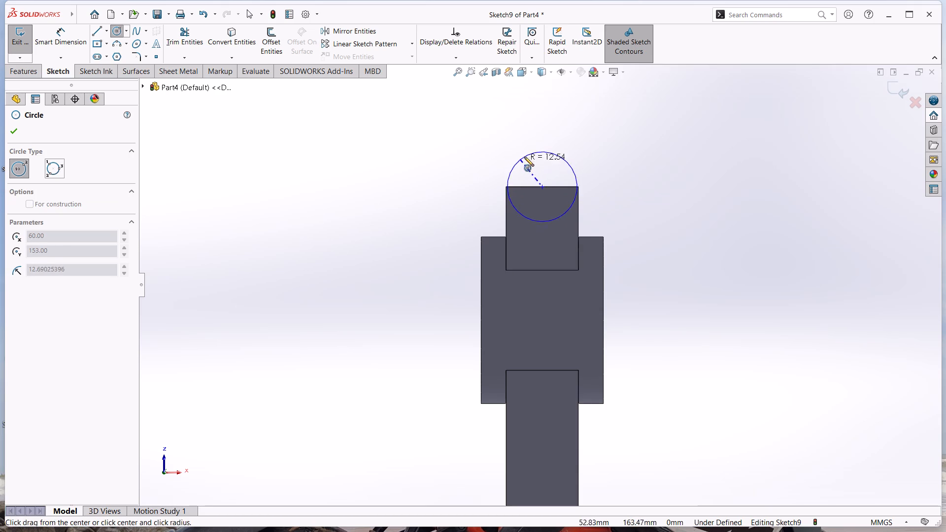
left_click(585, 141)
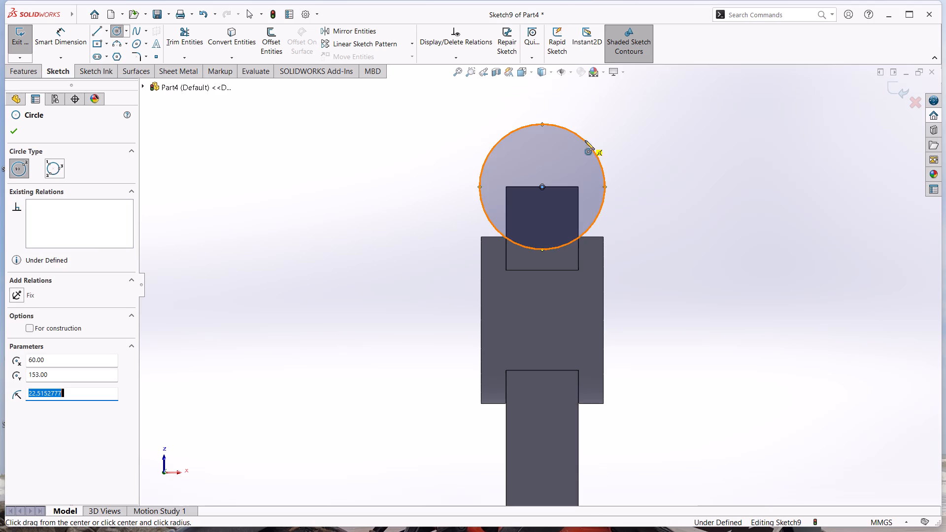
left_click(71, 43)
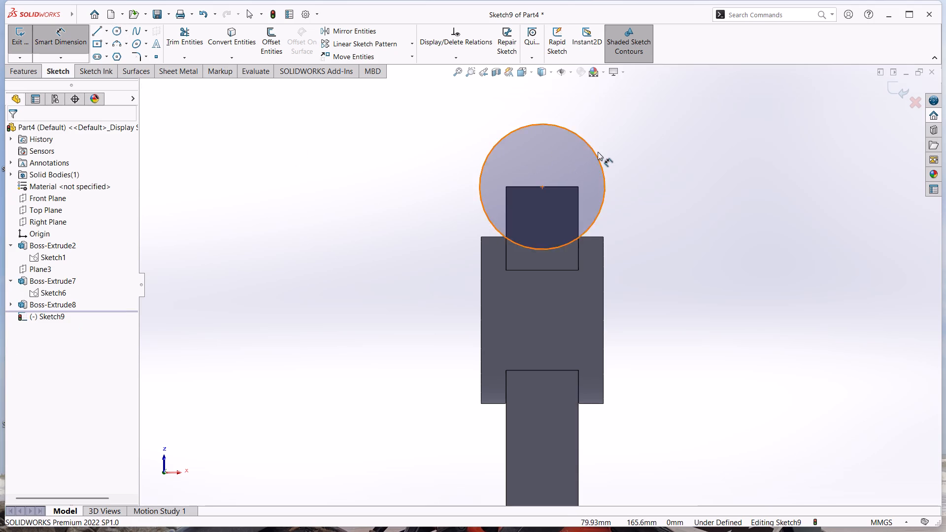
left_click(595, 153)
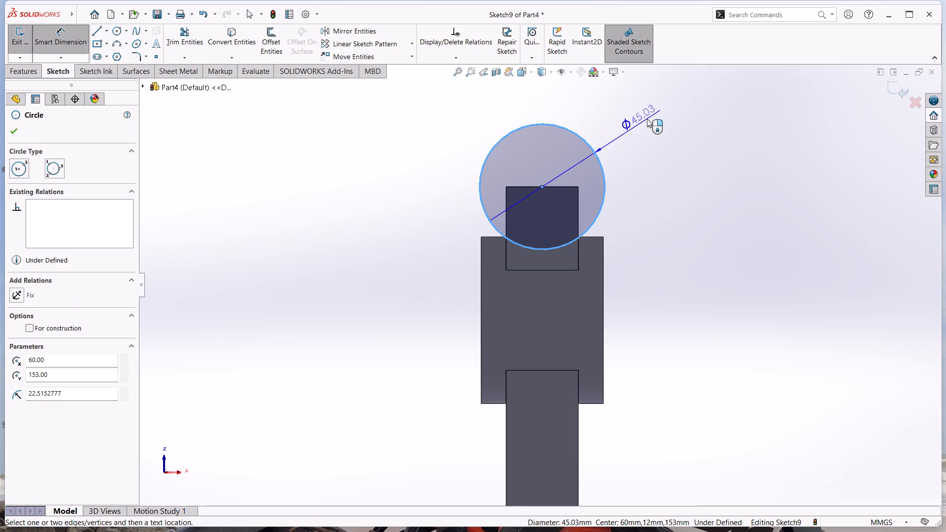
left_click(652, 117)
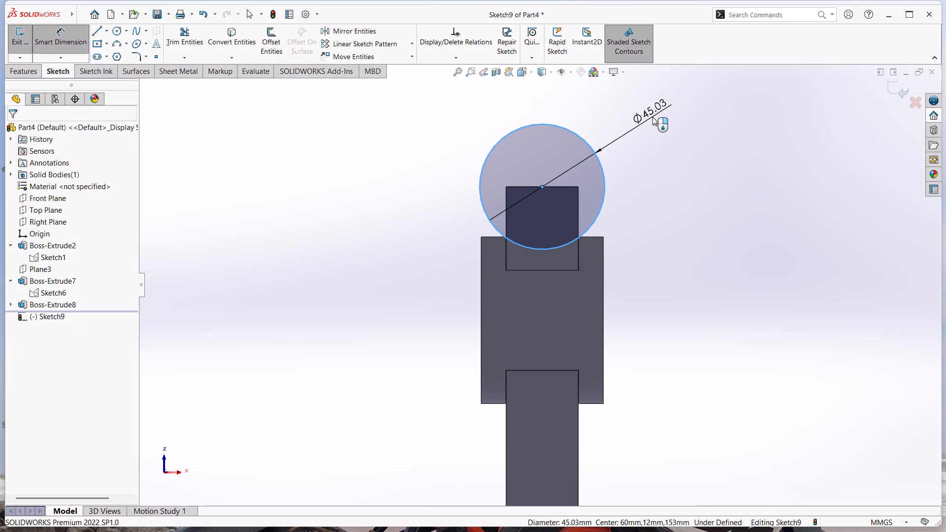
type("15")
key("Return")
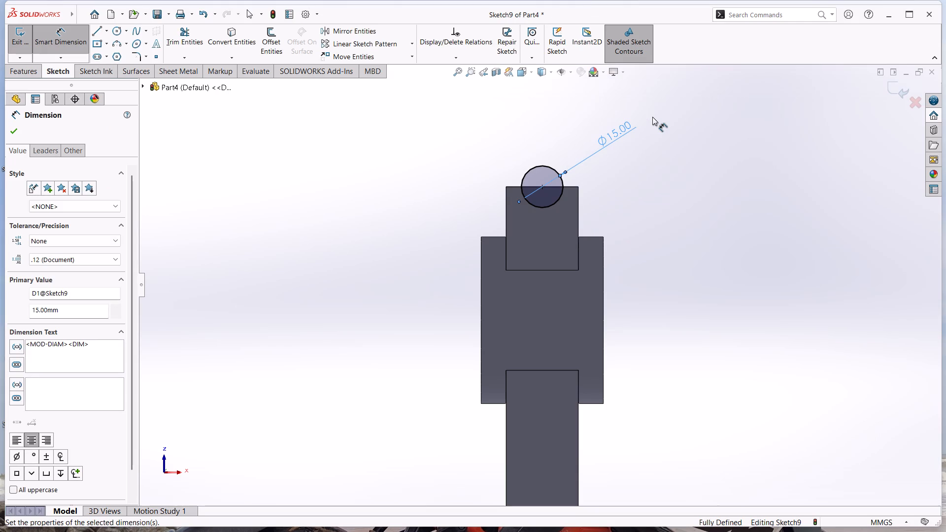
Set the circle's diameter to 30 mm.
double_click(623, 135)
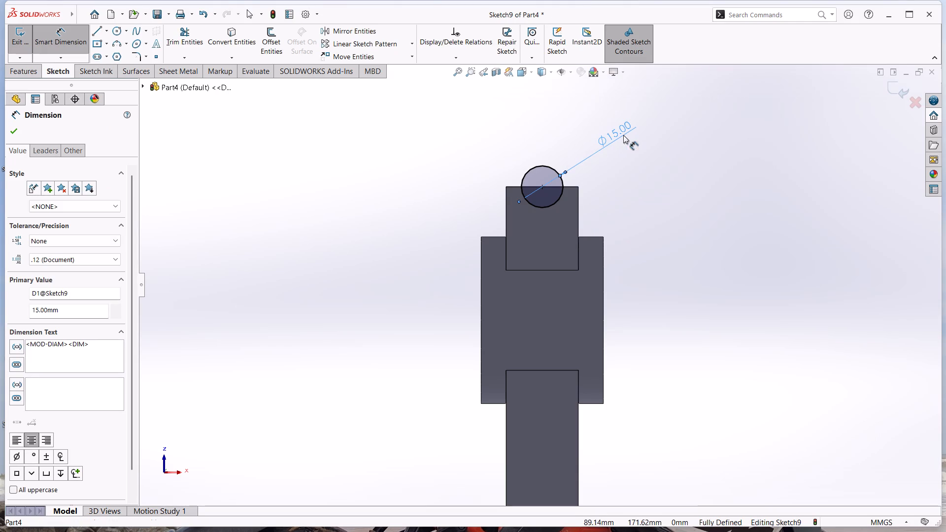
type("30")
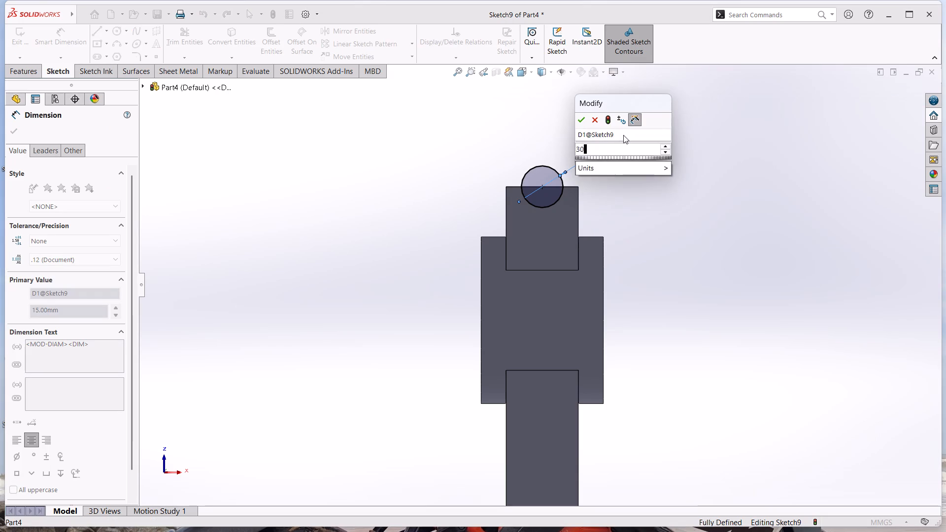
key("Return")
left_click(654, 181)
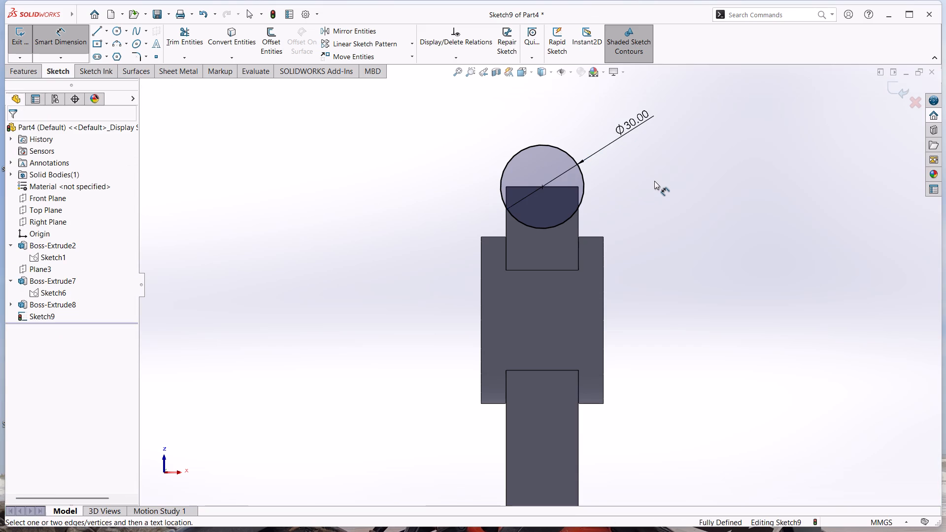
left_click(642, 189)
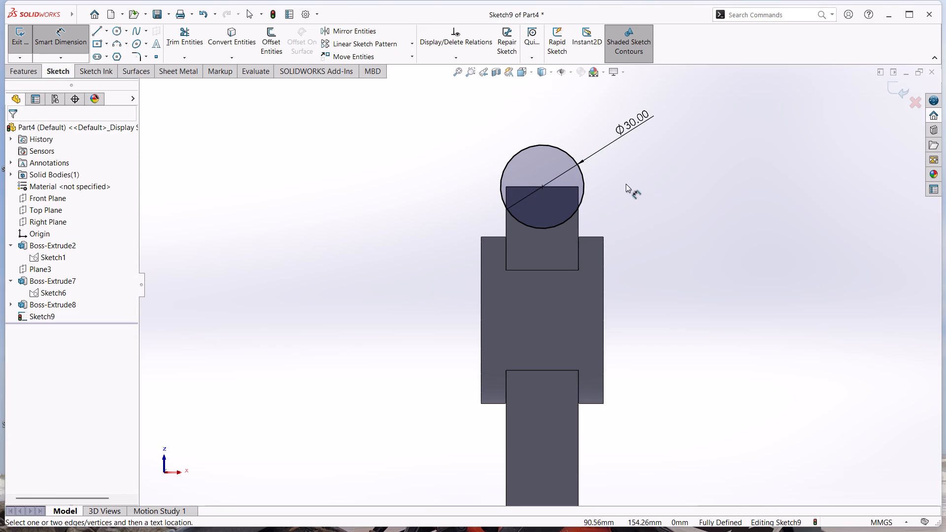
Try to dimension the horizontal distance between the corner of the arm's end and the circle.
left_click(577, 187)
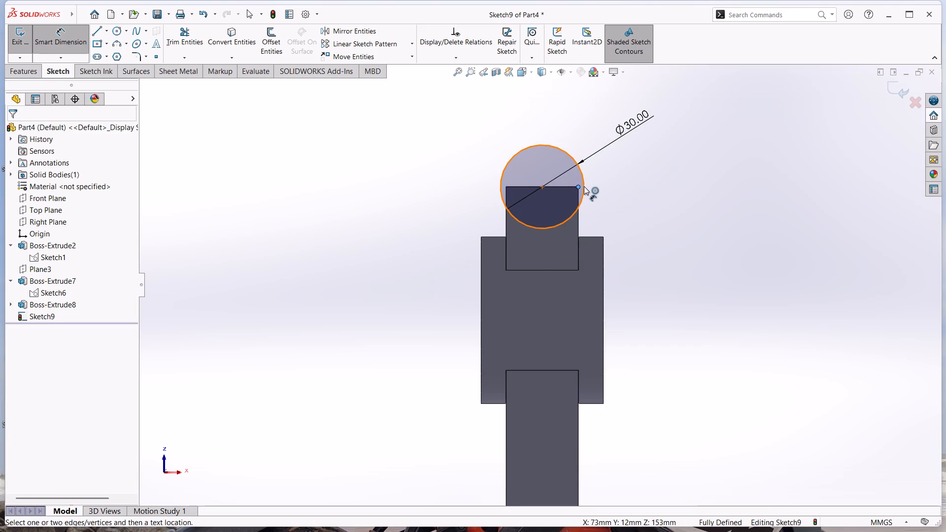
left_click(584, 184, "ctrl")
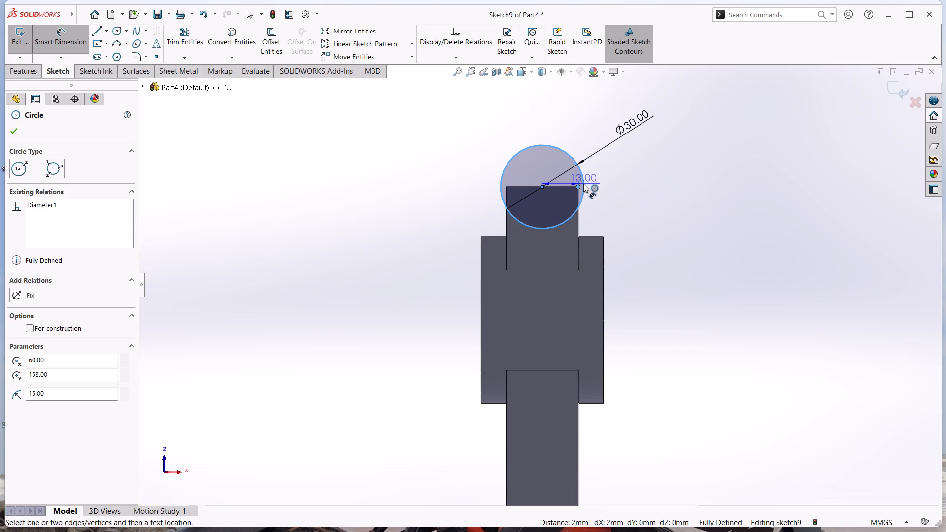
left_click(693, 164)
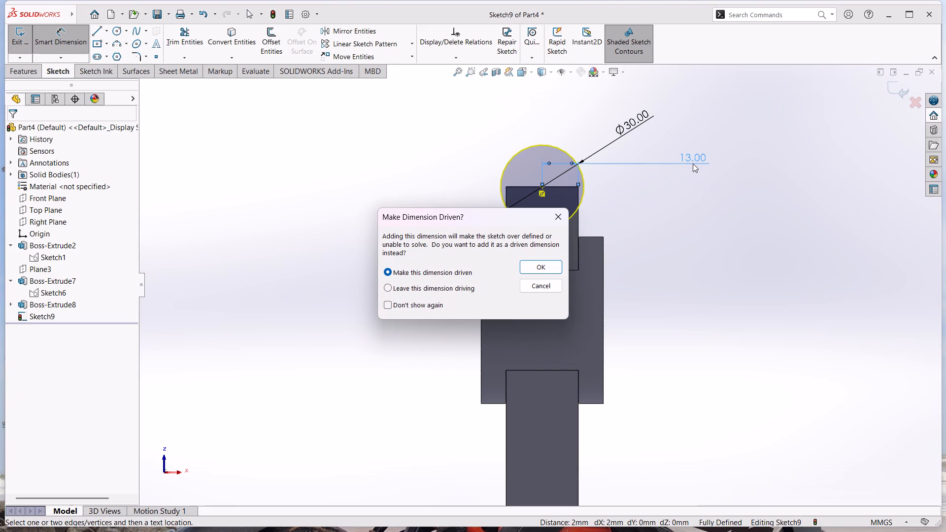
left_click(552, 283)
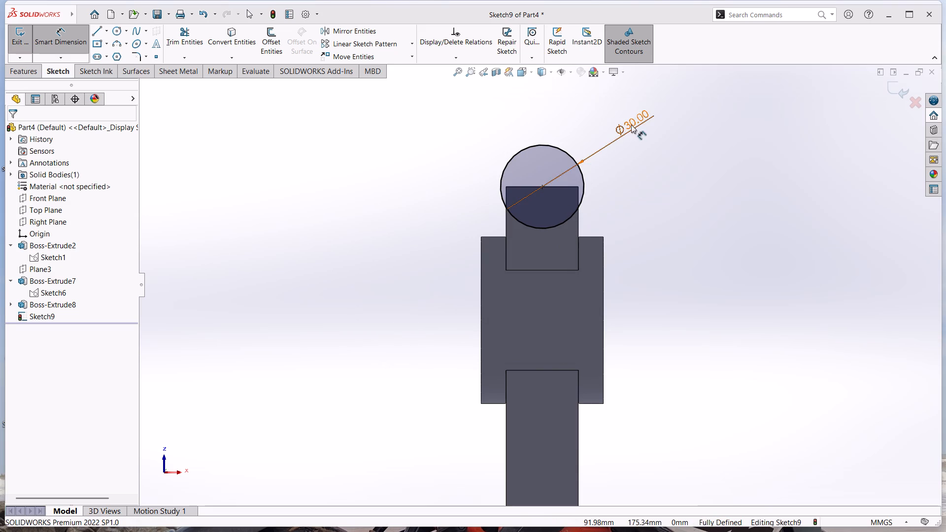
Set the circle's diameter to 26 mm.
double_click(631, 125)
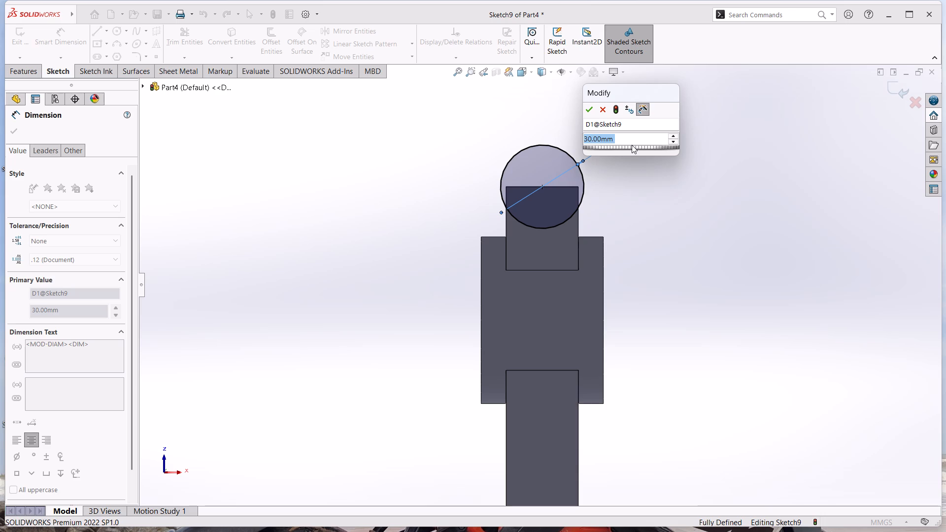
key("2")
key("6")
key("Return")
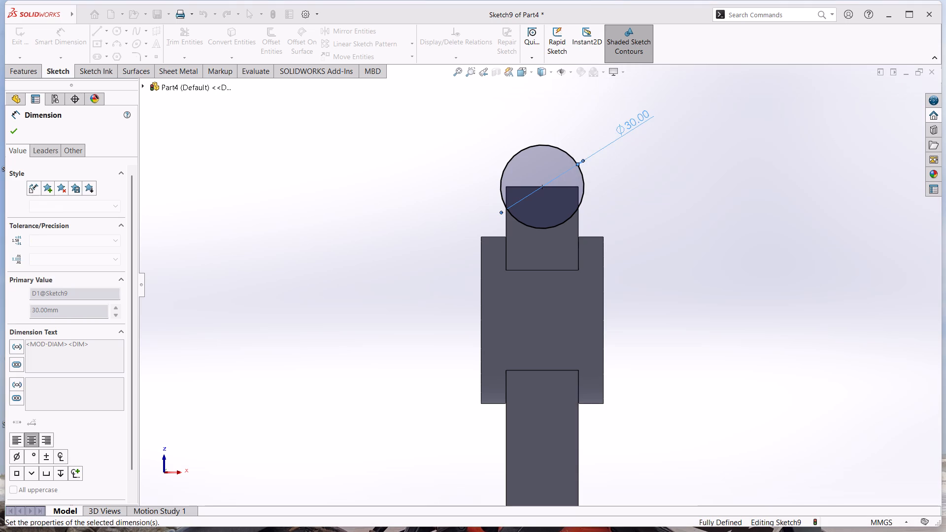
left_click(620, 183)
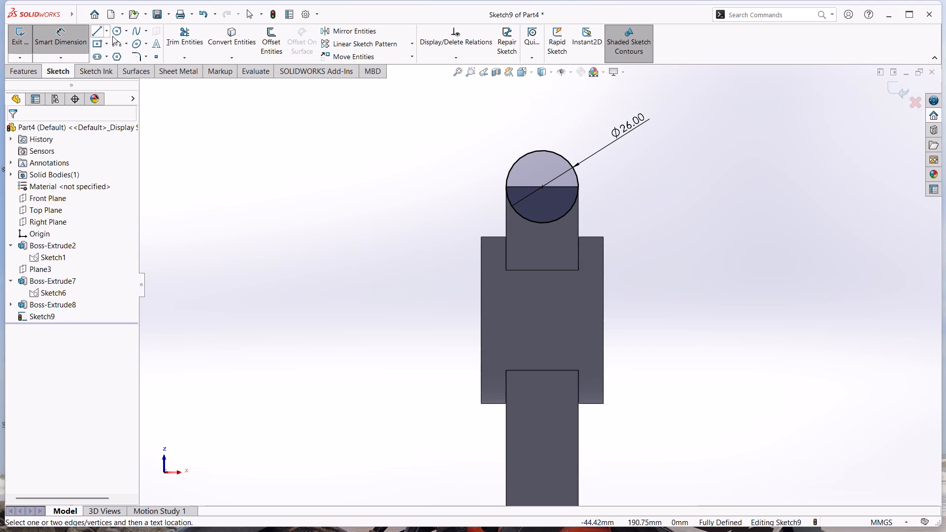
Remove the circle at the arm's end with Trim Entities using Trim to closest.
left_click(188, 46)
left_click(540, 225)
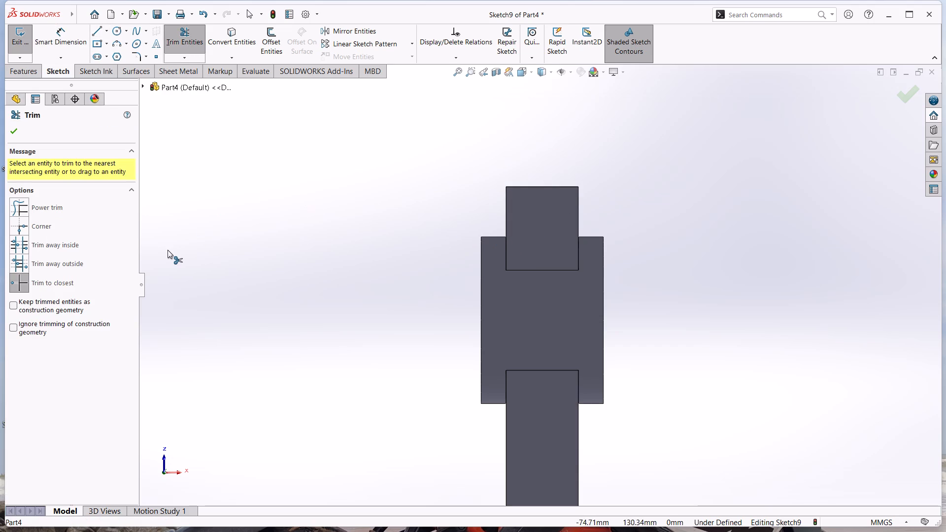
Sketch a three-point arc of about 13.6 mm radius across the two upper corners of the arm's narrow side face.
left_click(117, 47)
left_click(507, 187)
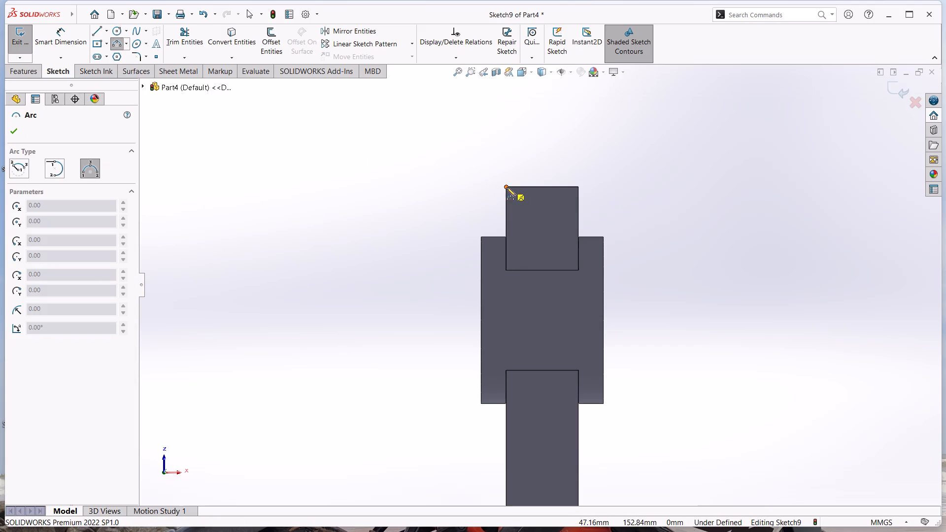
left_click(579, 187)
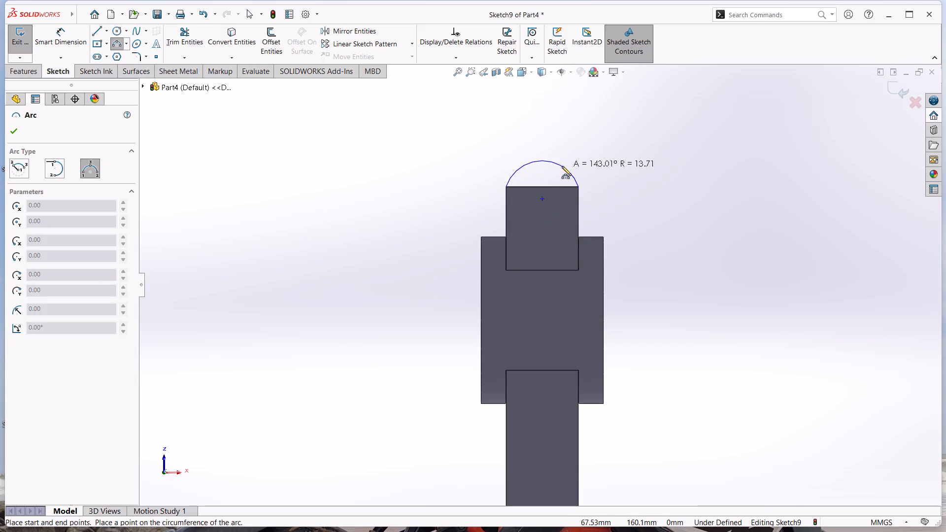
left_click(543, 160)
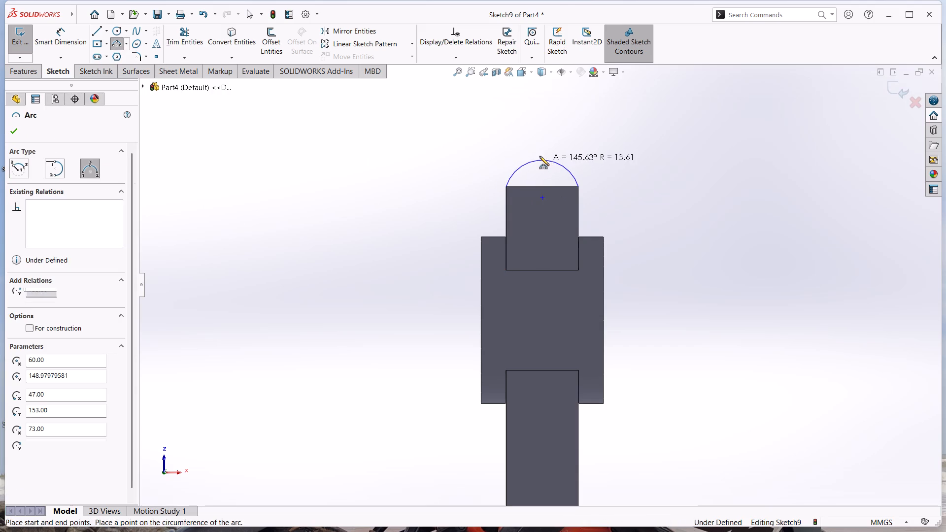
Dimension the arc at the arm's end with a radius of 13 mm.
left_click(59, 37)
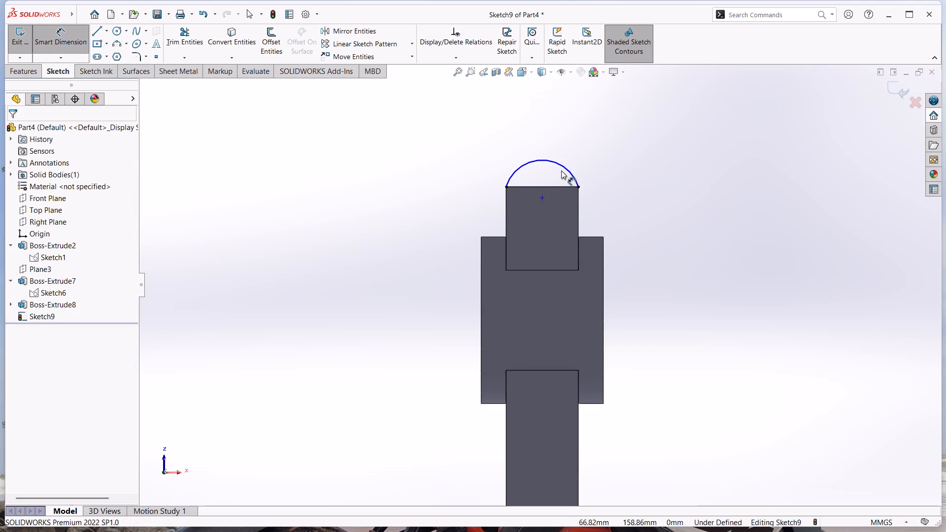
left_click(562, 167)
left_click(583, 137)
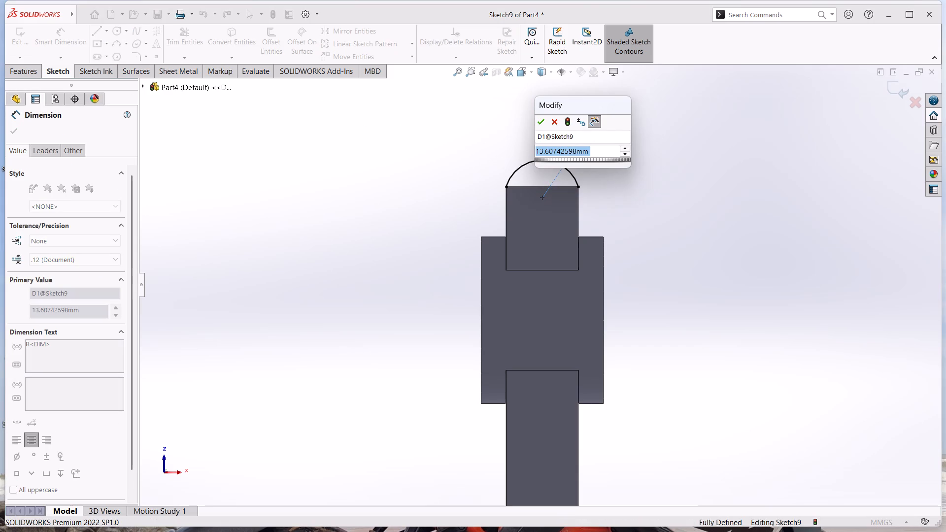
type("13")
key("Return")
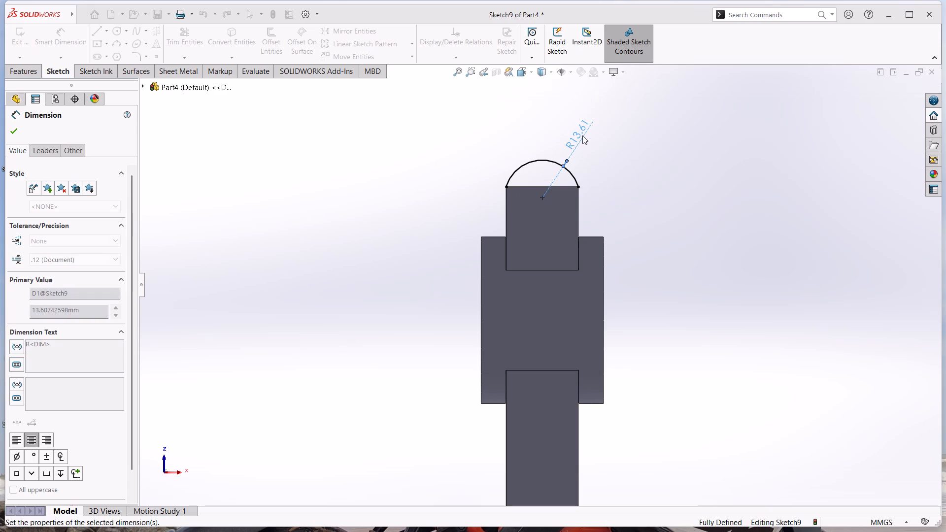
left_click(649, 202)
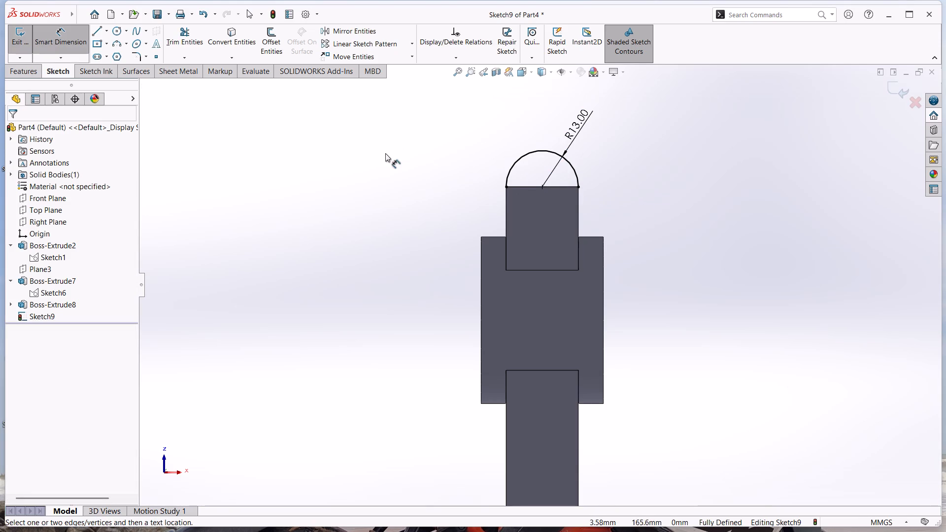
Close the arc profile with a 26 mm horizontal line between its endpoints and exit the sketch.
left_click(98, 31)
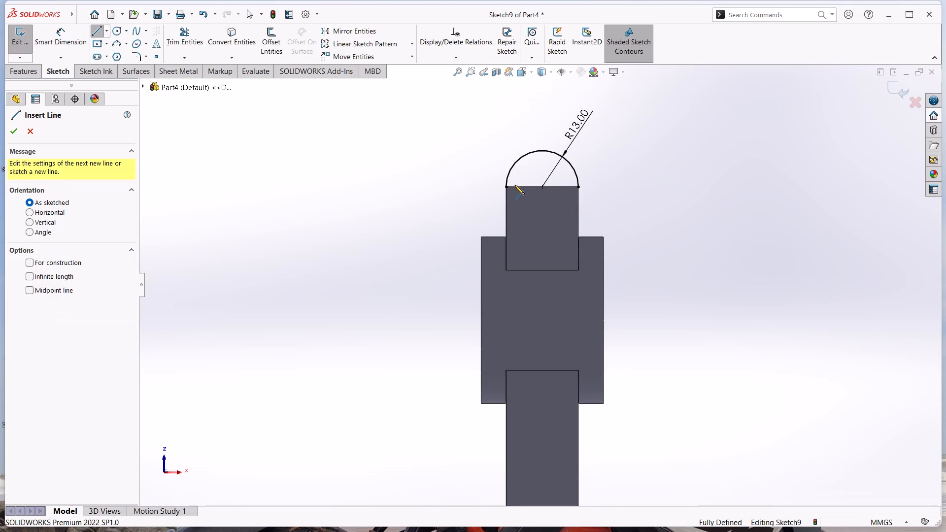
left_click(506, 187)
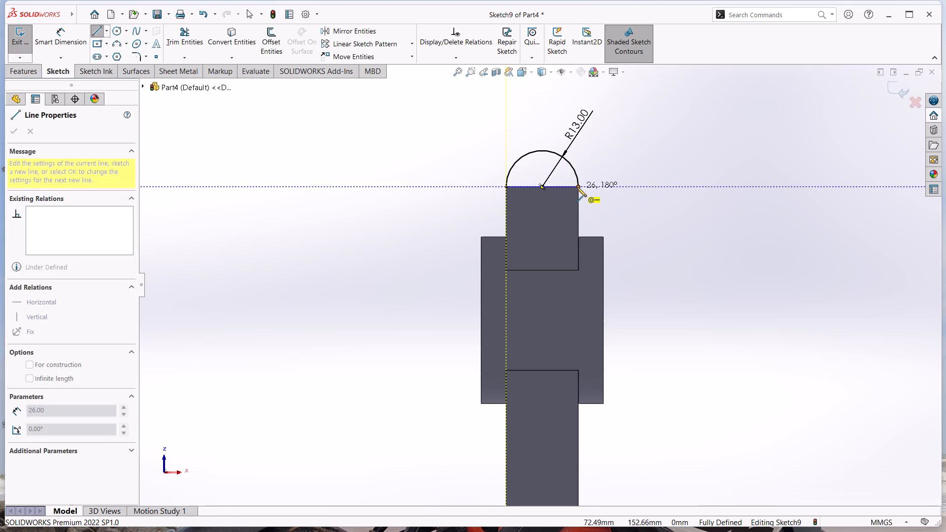
left_click(577, 187)
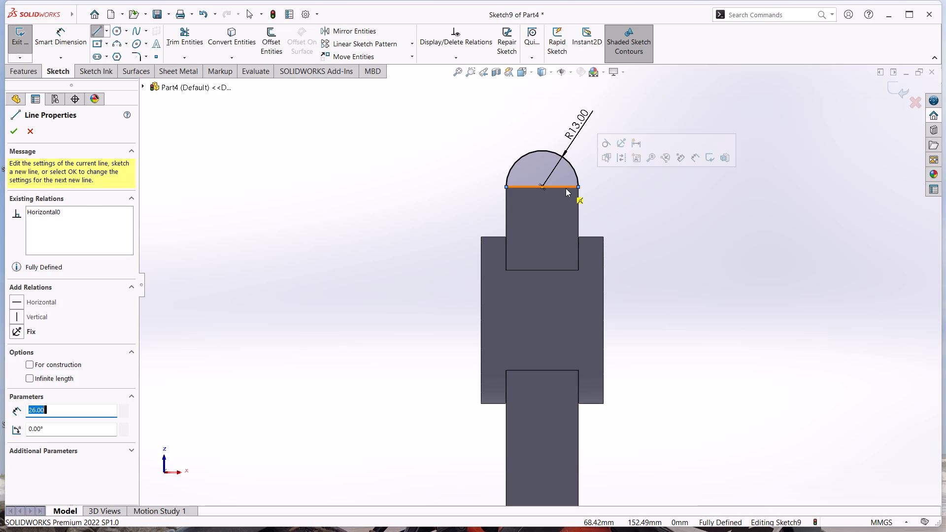
key("Escape")
key("Escape")
key("Escape")
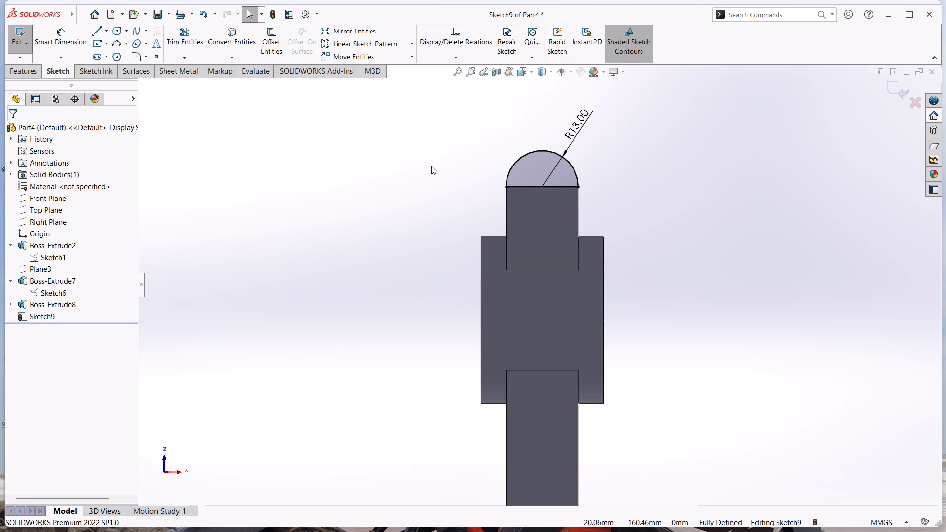
middle_click_drag(431, 166, 488, 204)
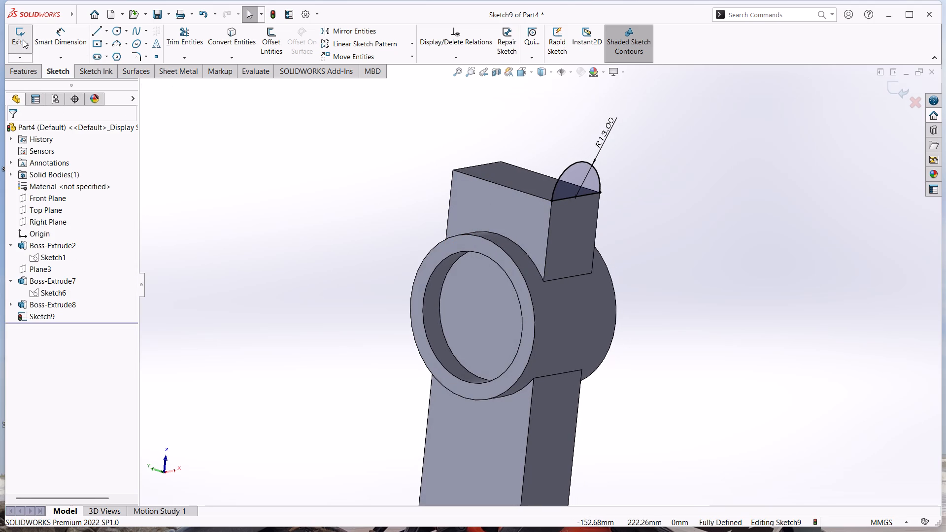
left_click(23, 39)
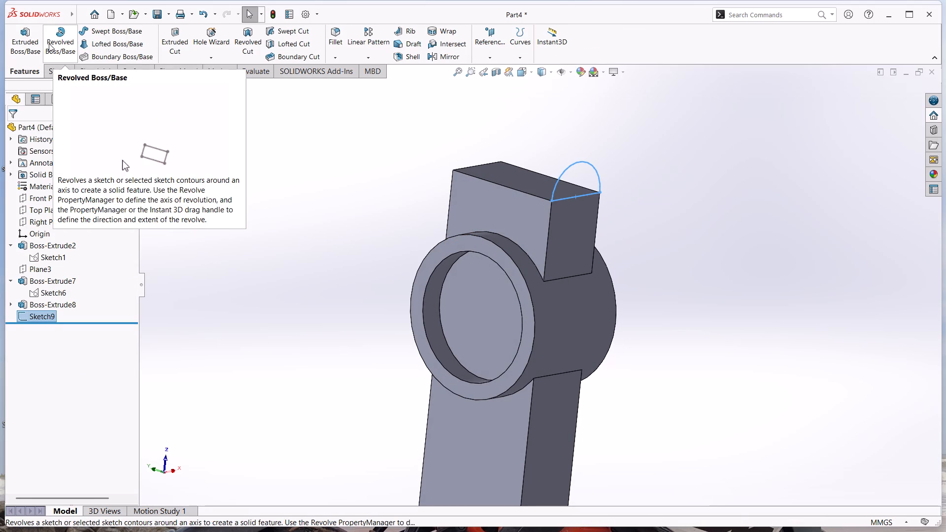
Extrude the half-round profile 48 mm in the reversed direction, over the arm's end, with the result merged.
left_click(35, 39)
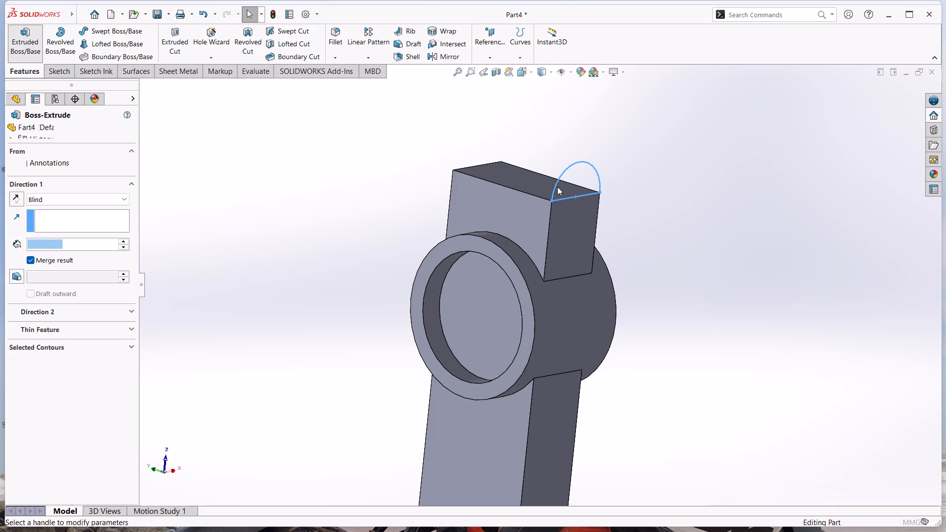
left_click(20, 198)
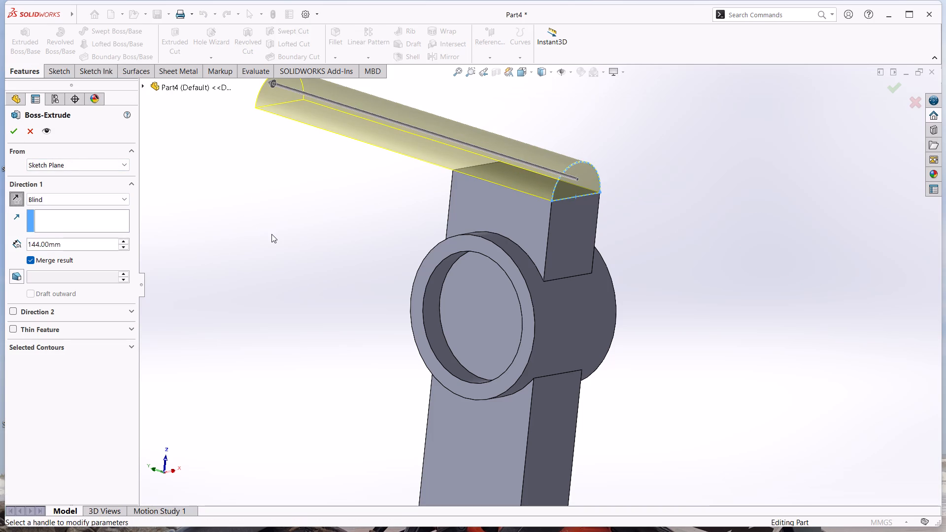
triple_click(104, 243)
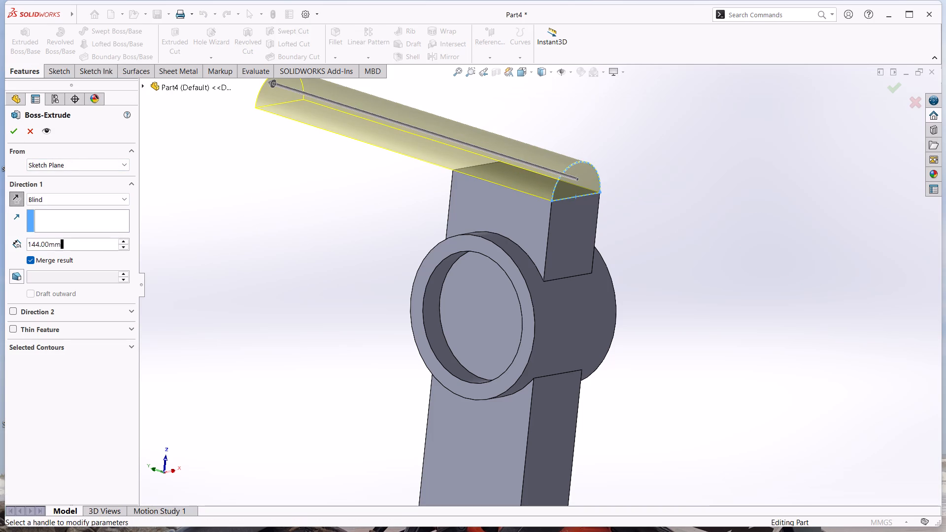
left_click(104, 243)
type("48")
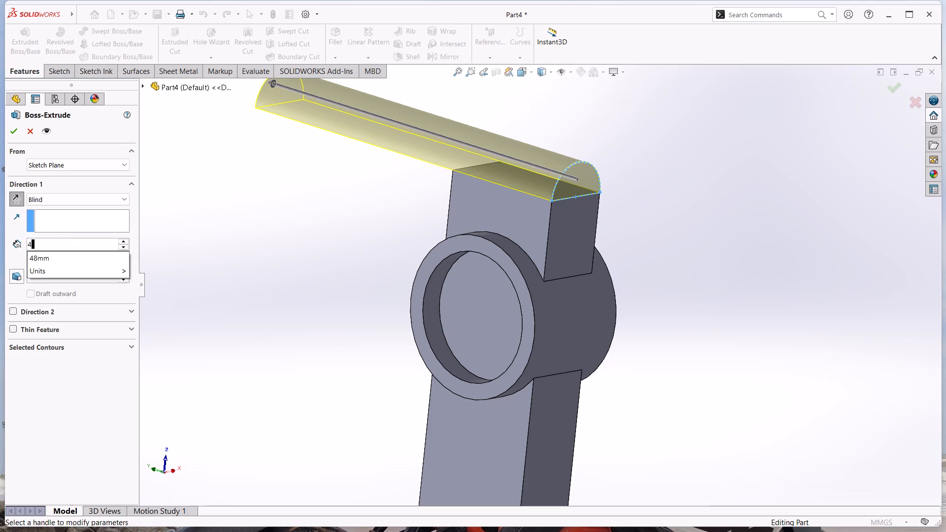
key("Return")
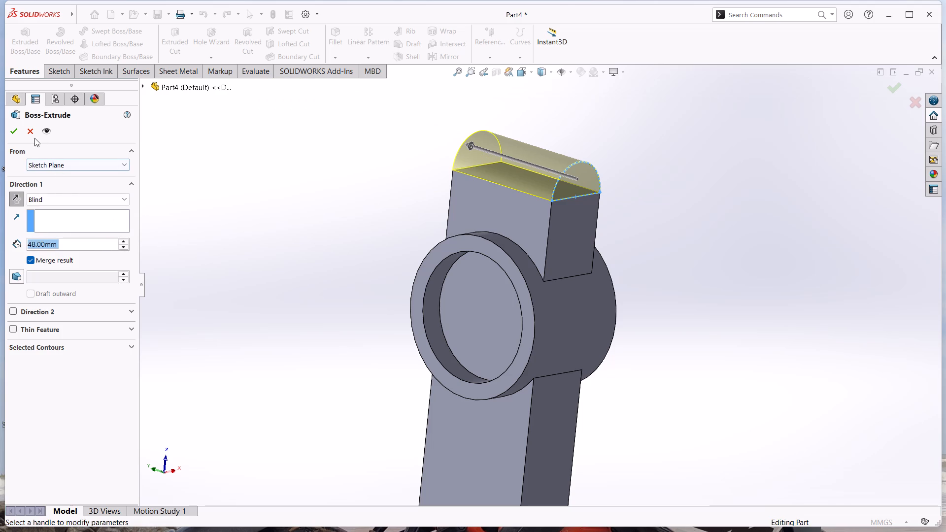
left_click(17, 131)
left_click(298, 192)
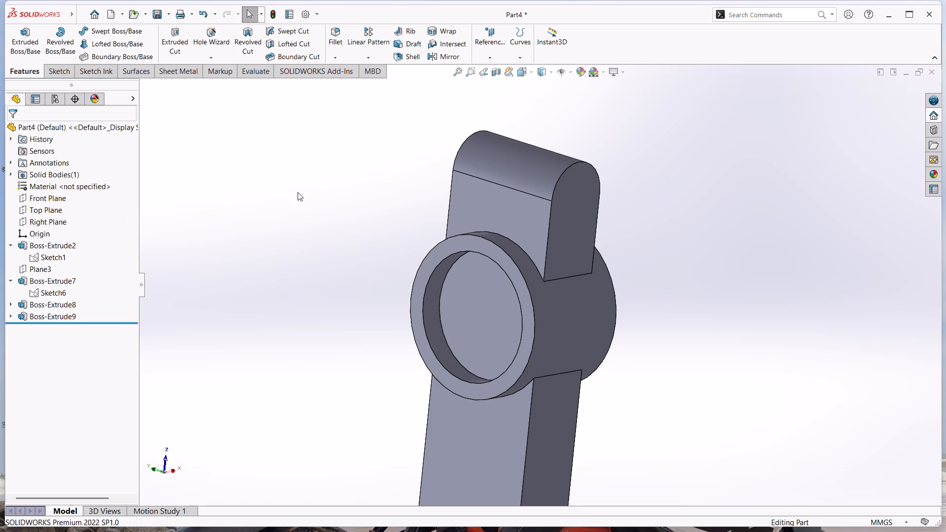
On the arm's narrow side face, sketch a circle of about 4.4 mm radius centred on the rounded end's arc.
left_click(564, 223)
left_click(607, 195)
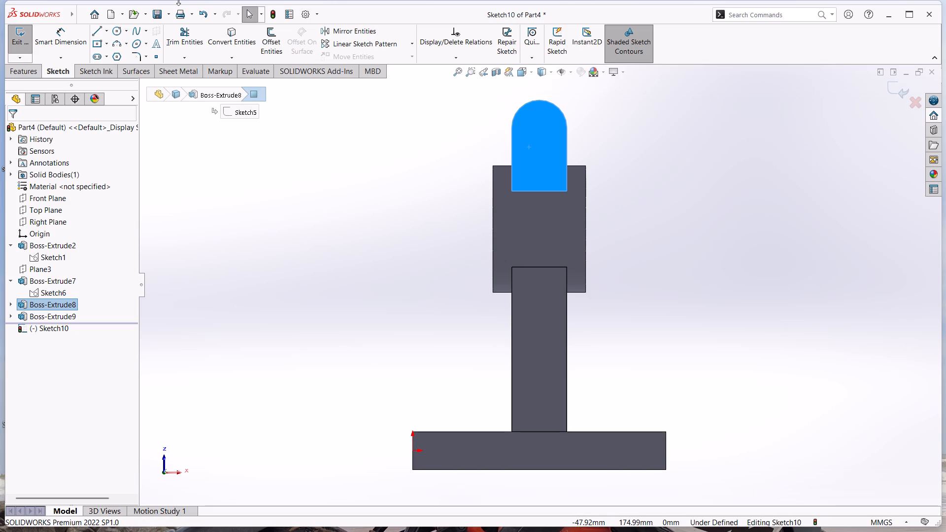
left_click(117, 31)
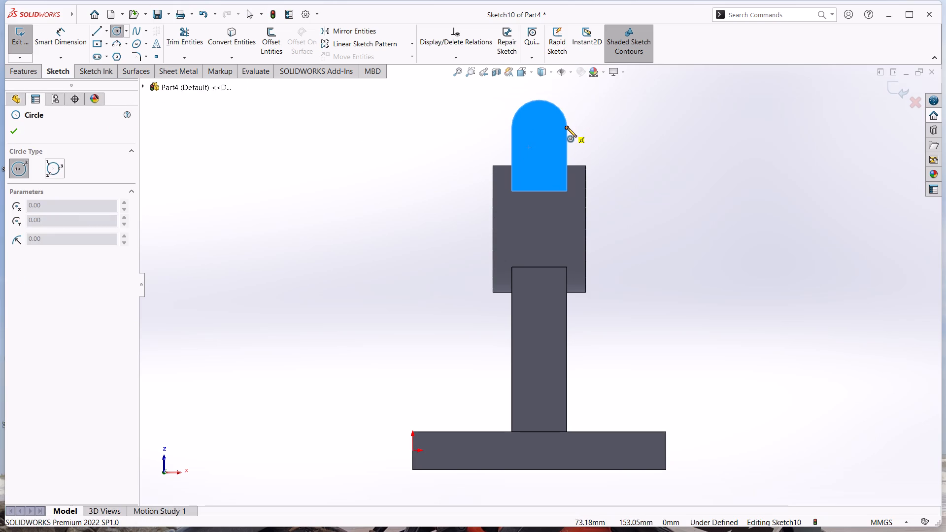
left_click(540, 128)
left_click(541, 137)
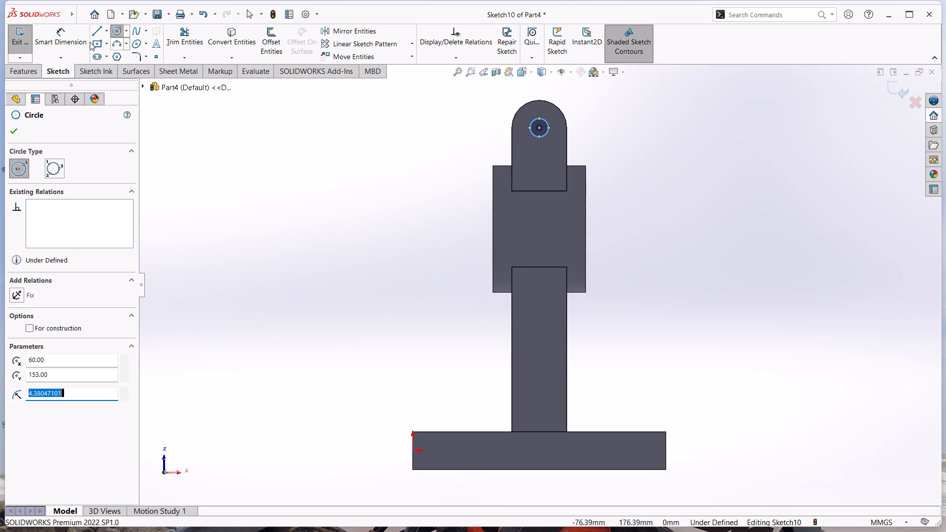
Set the circle's diameter to 12 mm and exit the sketch.
left_click(54, 42)
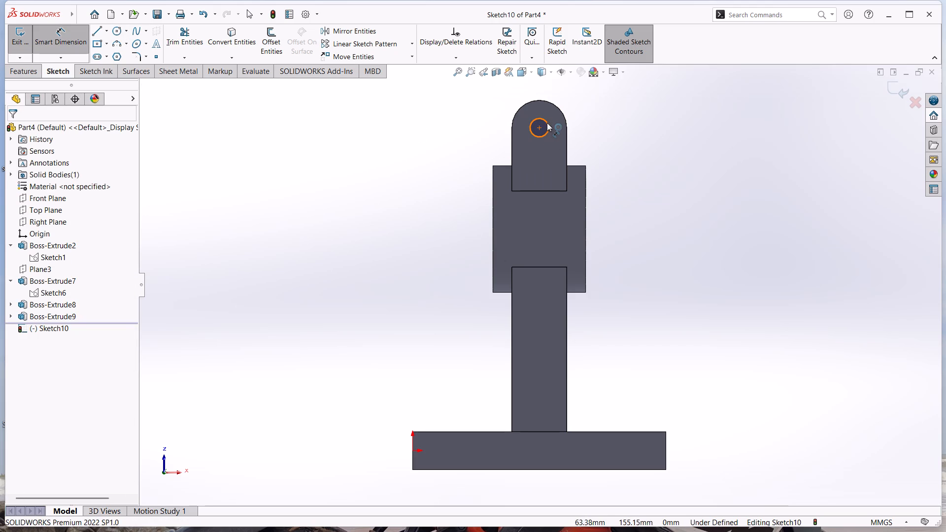
left_click(547, 122)
left_click(592, 103)
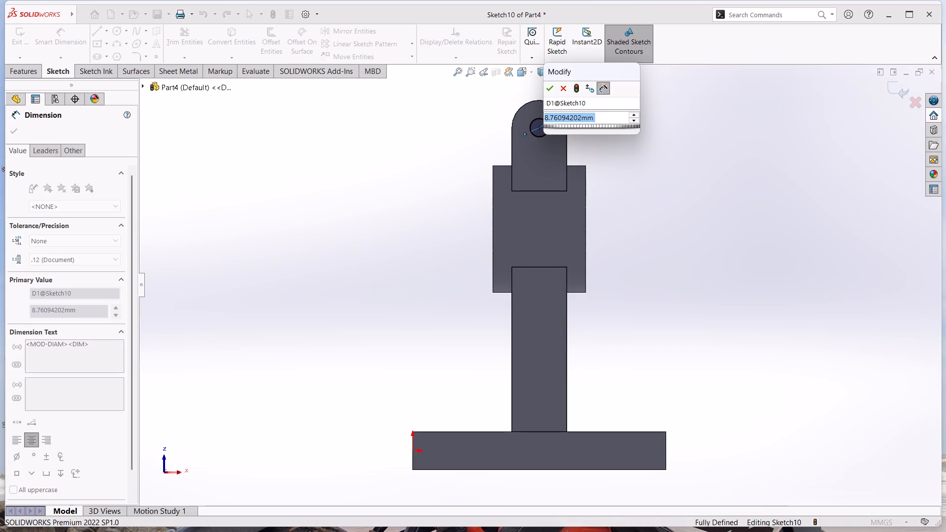
type("12")
key("Return")
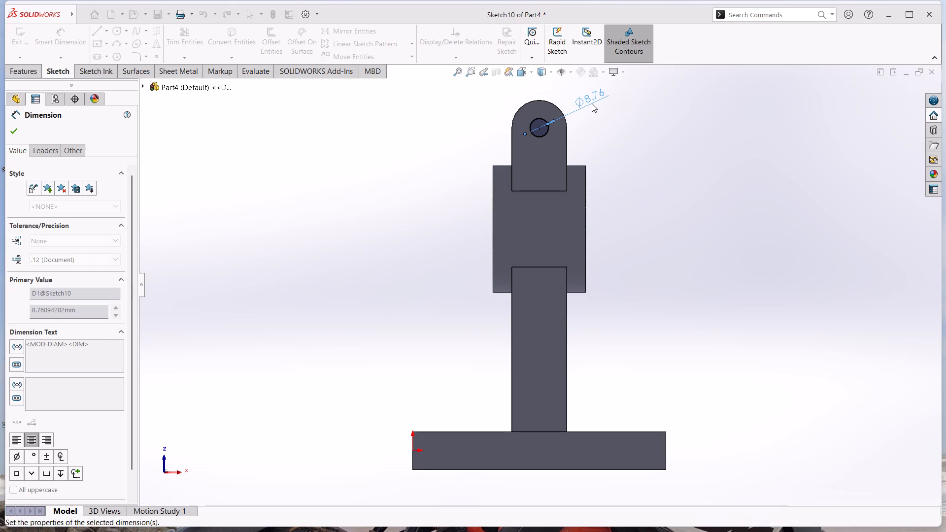
left_click(22, 47)
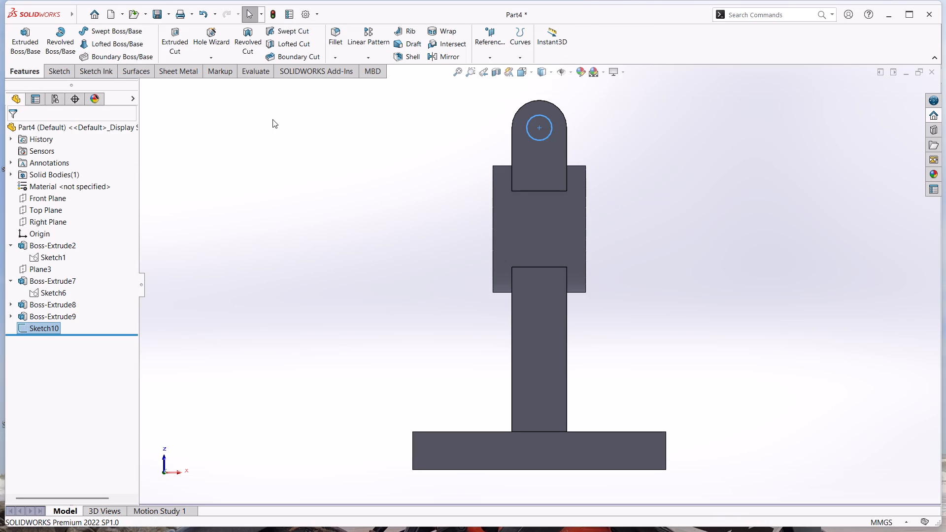
Cut the circle 48 mm deep through the arm's rounded end with a blind Extruded Cut.
left_click(177, 42)
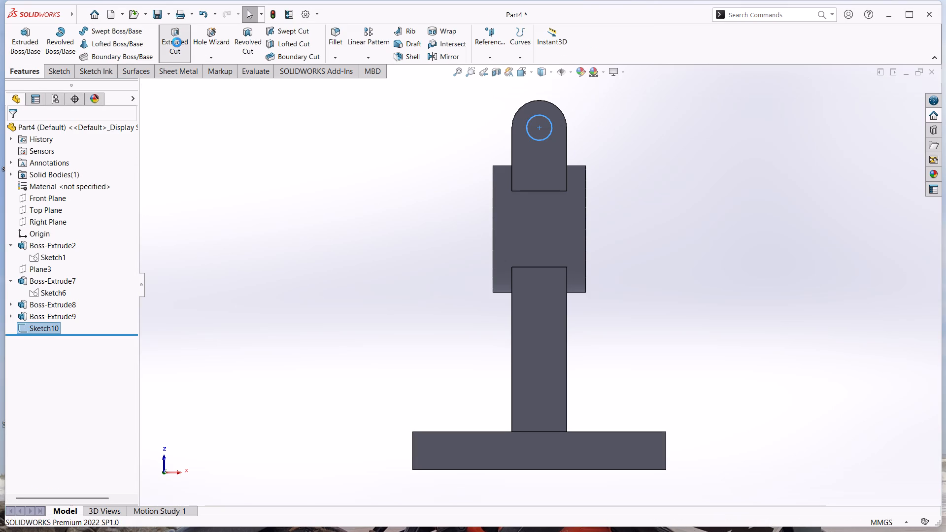
middle_click_drag(471, 134, 538, 184)
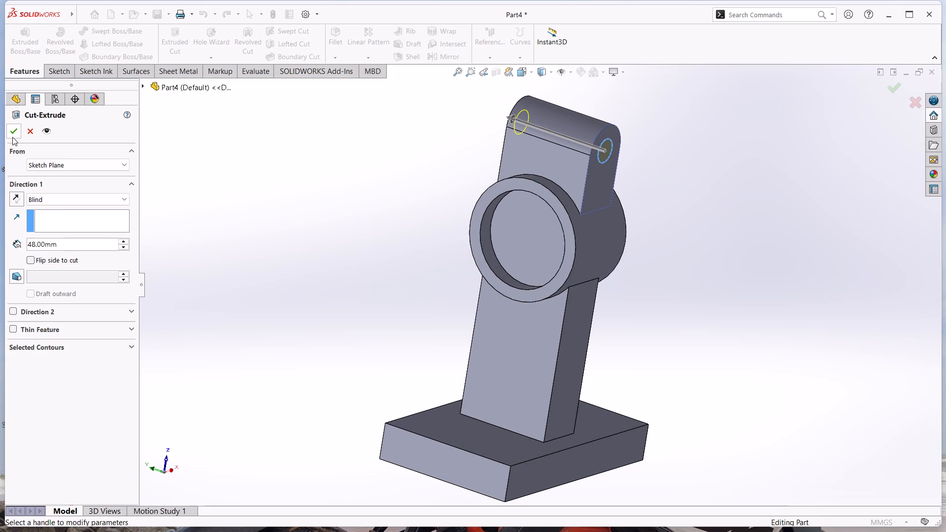
left_click(12, 137)
On the recessed circular face inside the ring, sketch a concentric circle of about 19.7 mm radius.
scroll(402, 150, "up", 1)
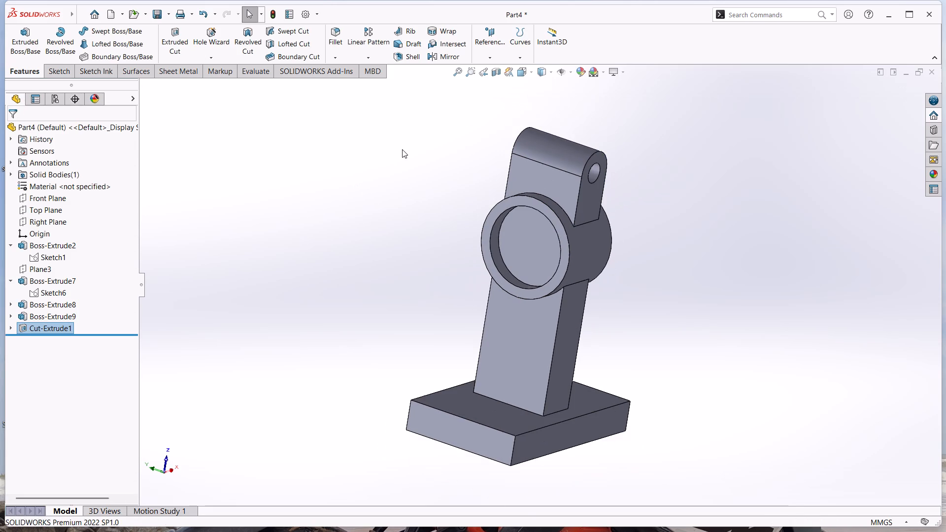
middle_click_drag(385, 188, 395, 197)
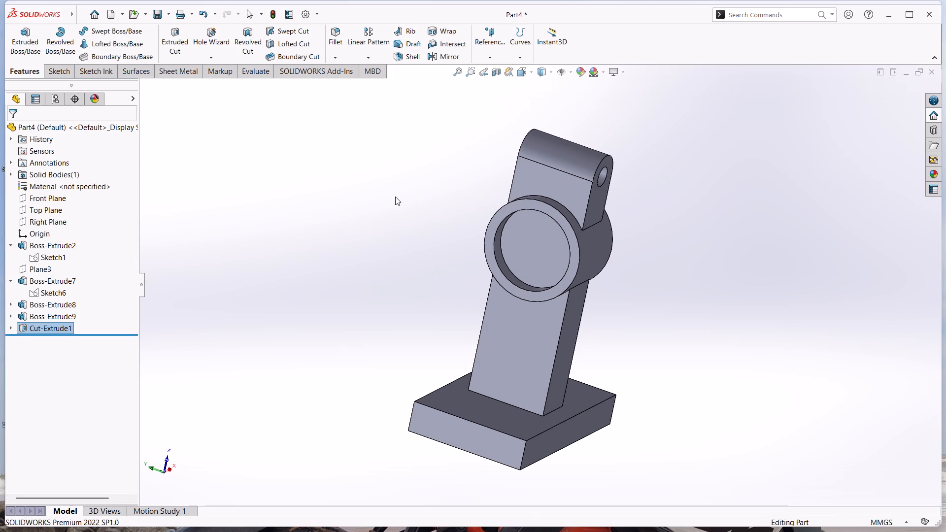
middle_click_drag(473, 182, 484, 208)
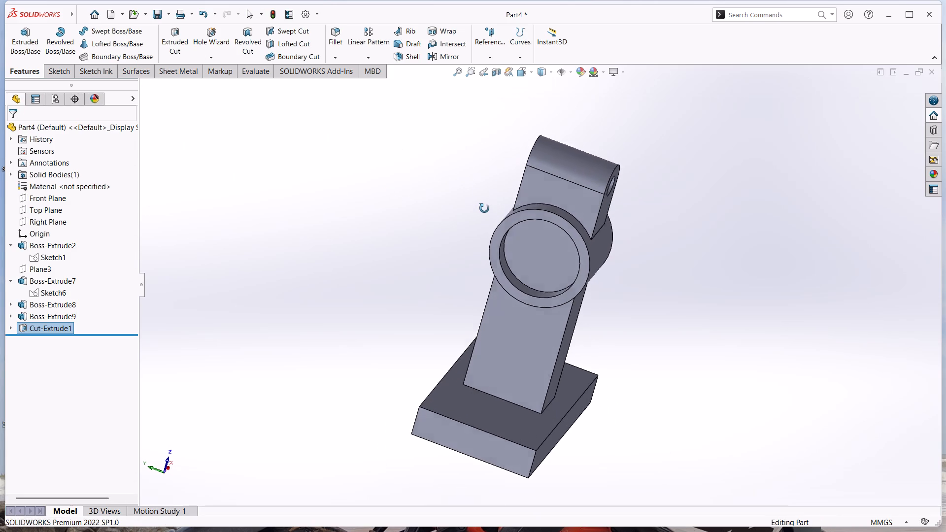
middle_click_drag(484, 208, 484, 216)
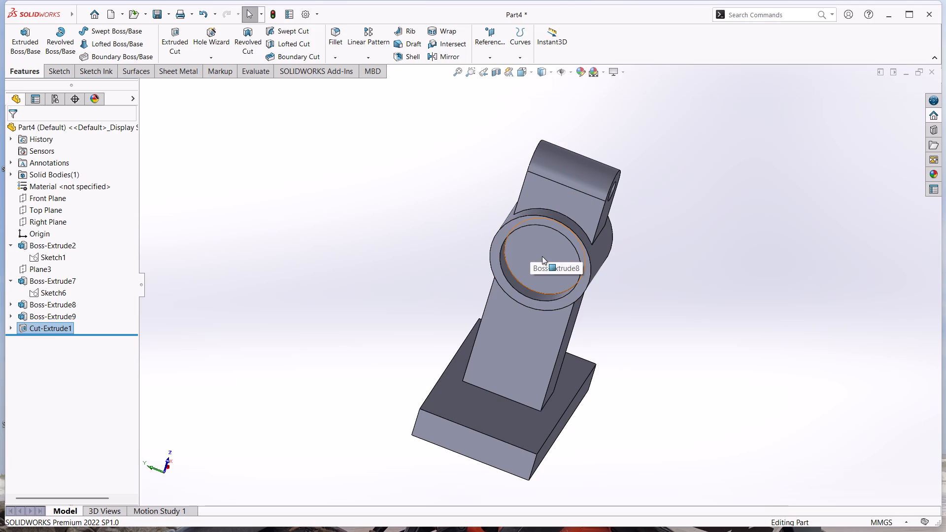
left_click(542, 258)
left_click(587, 230)
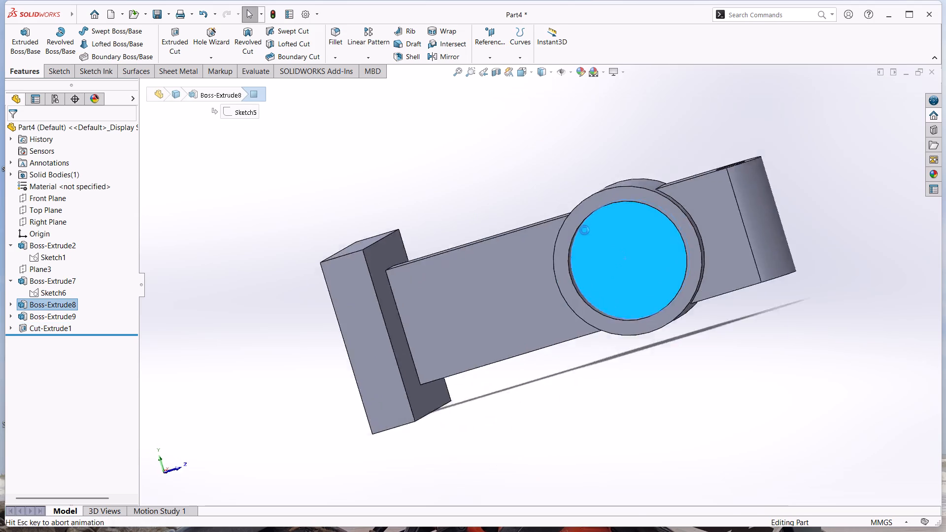
left_click(118, 32)
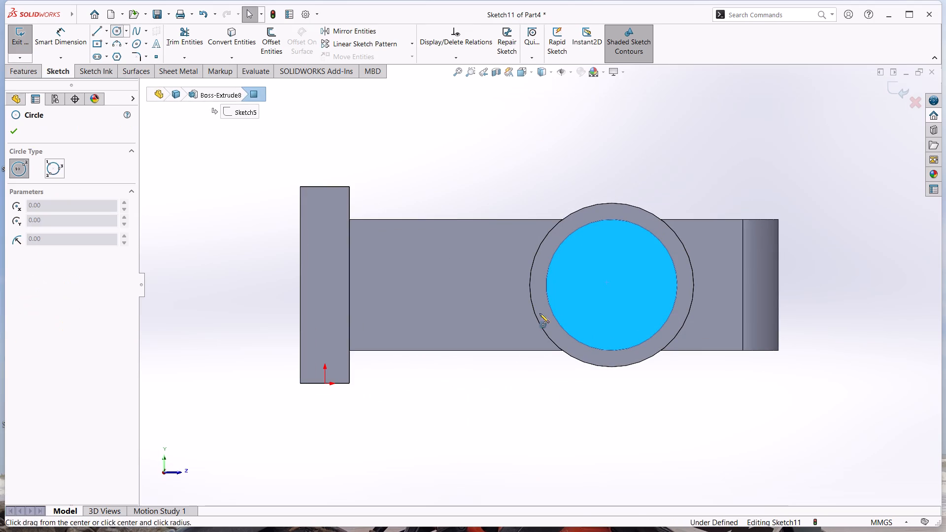
left_click(612, 286)
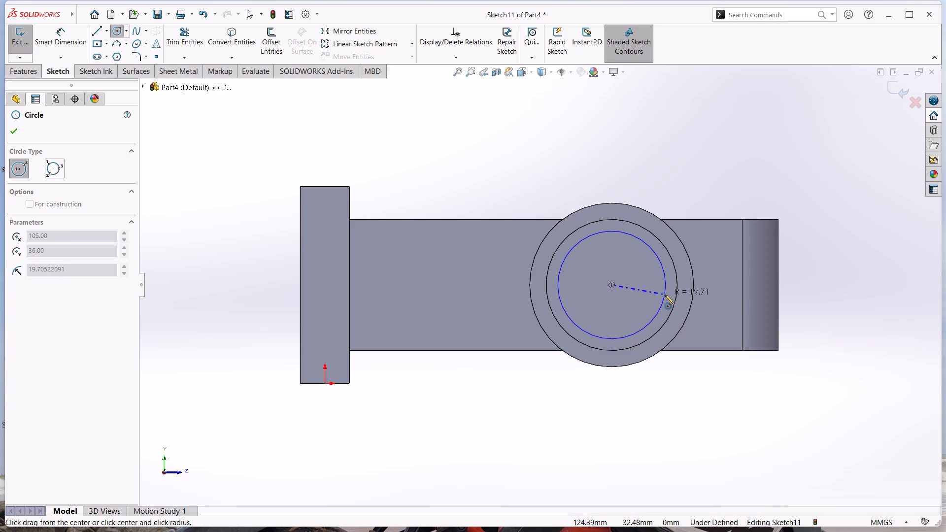
left_click(665, 295)
Dimension the circle's diameter as 24 mm.
left_click(60, 37)
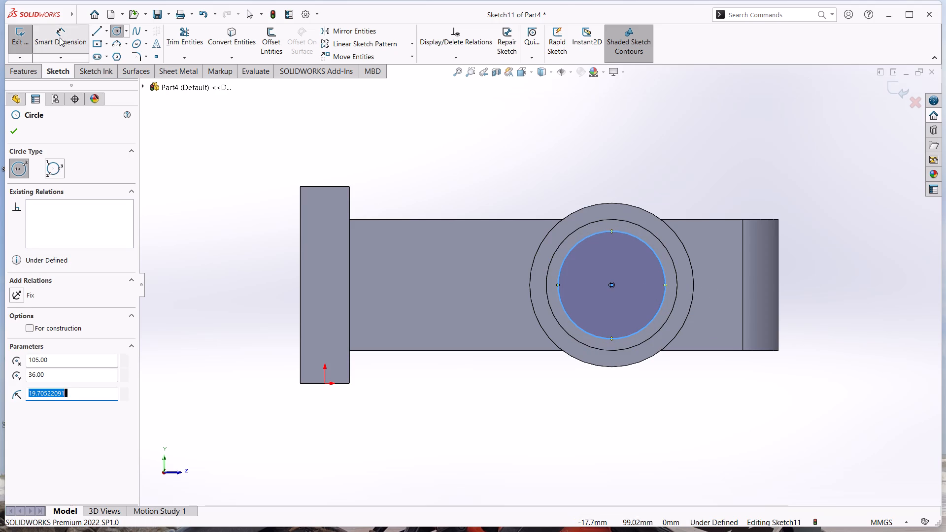
left_click(641, 240)
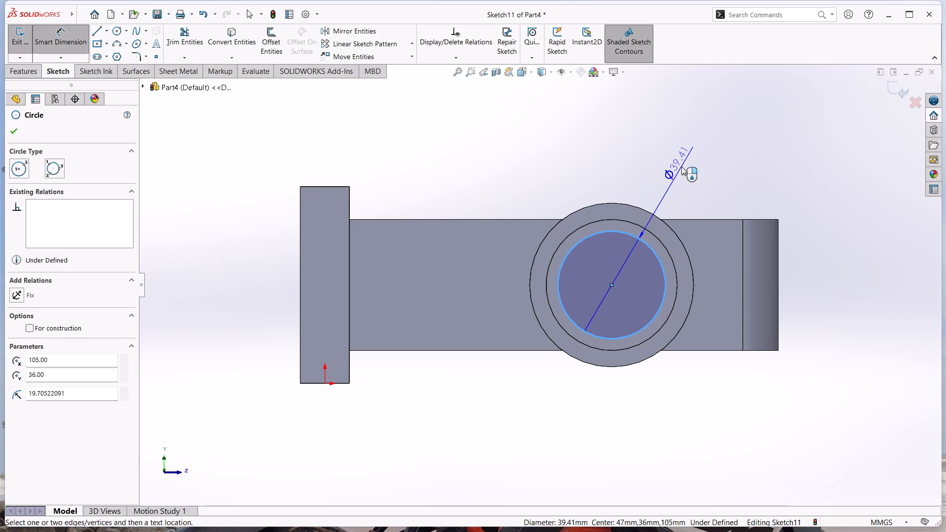
left_click(681, 166)
type("24")
key("Return")
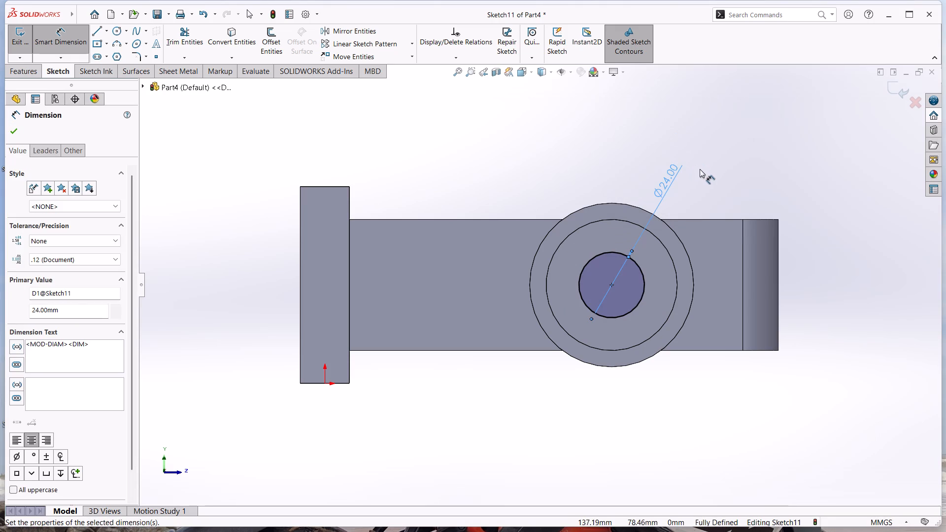
Set the circle's diameter to 48 mm and exit the sketch.
triple_click(671, 178)
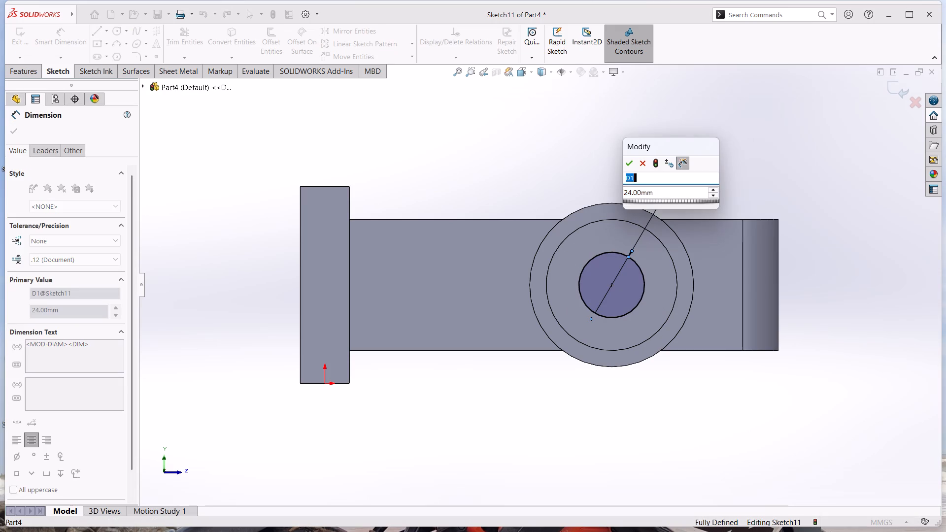
left_click(664, 190)
left_click_drag(664, 190, 585, 190)
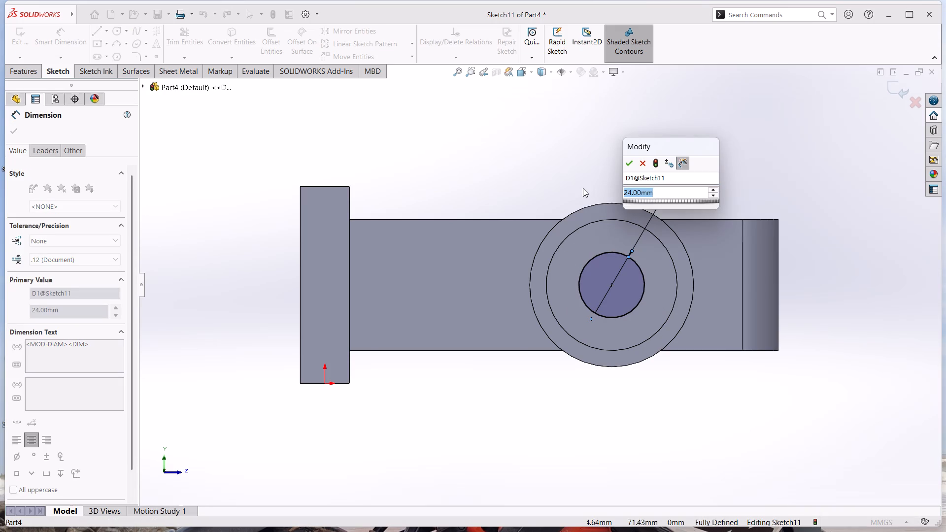
key("8")
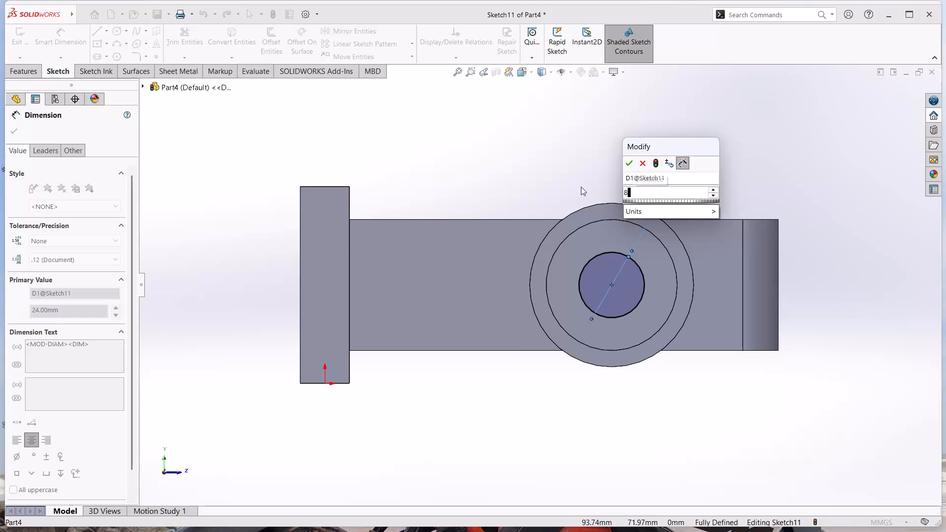
key("BackSpace")
type("48")
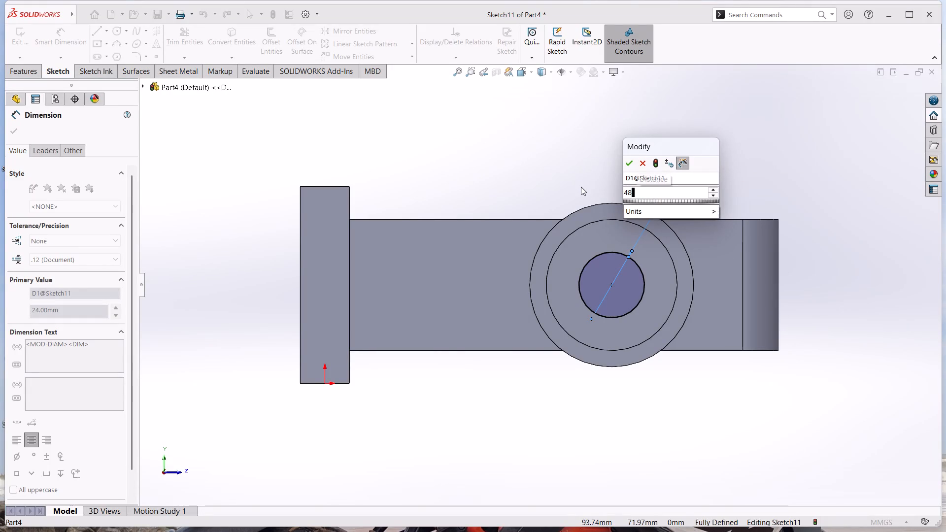
key("Return")
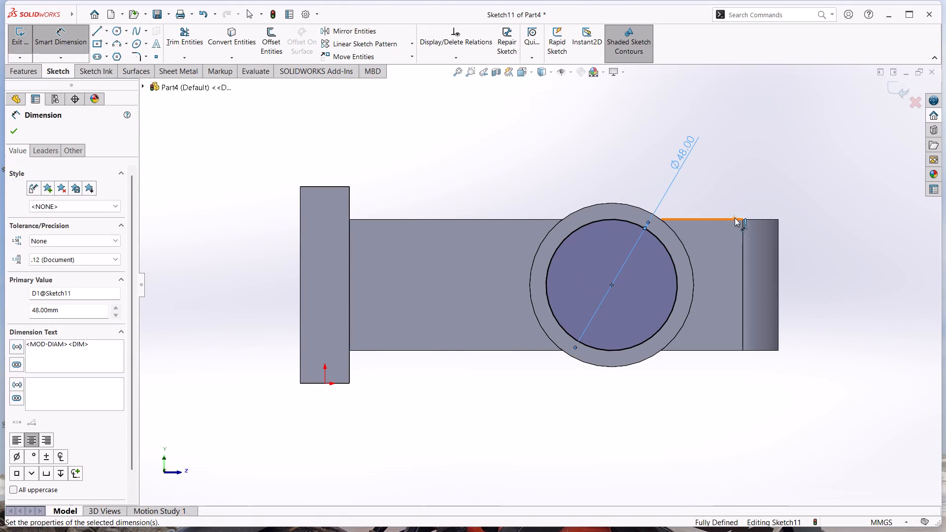
left_click(733, 199)
left_click(50, 39)
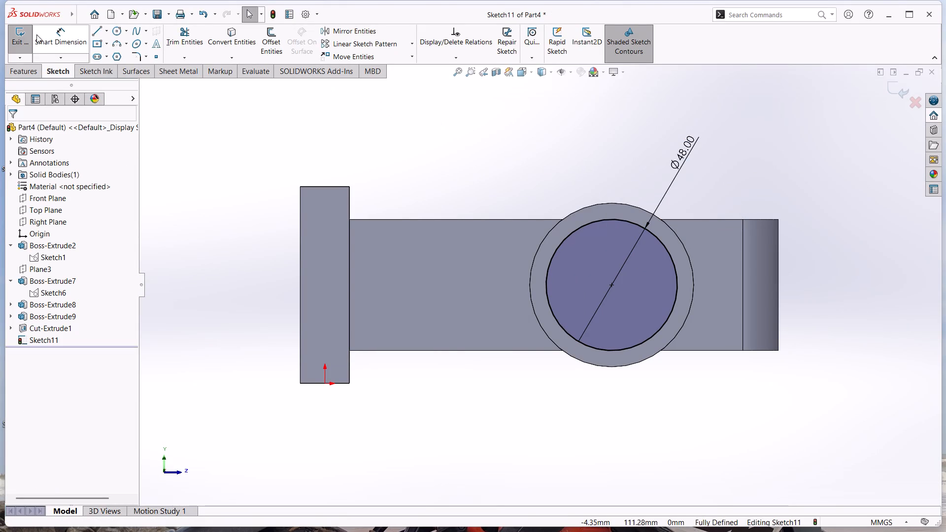
left_click(28, 38)
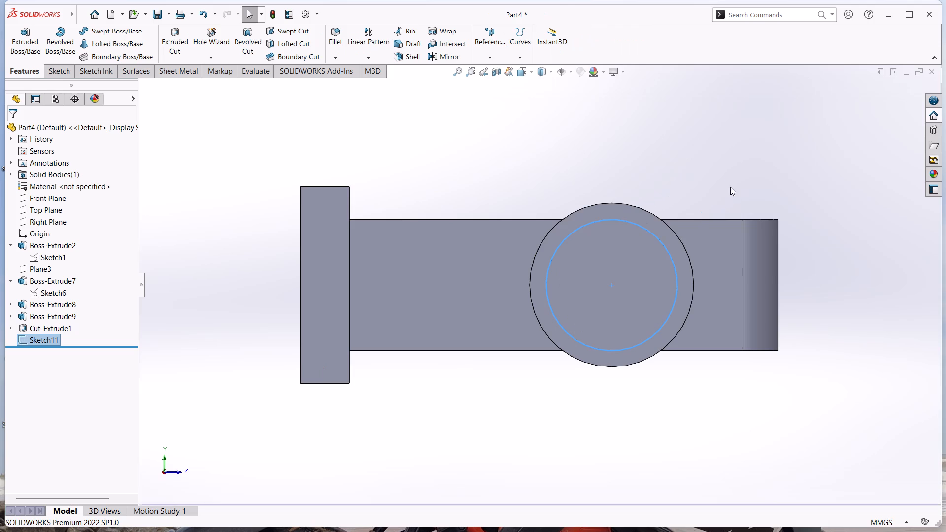
Cut the circle 48 mm deep through the material inside the ring with a blind Extruded Cut.
middle_click_drag(730, 182, 647, 231)
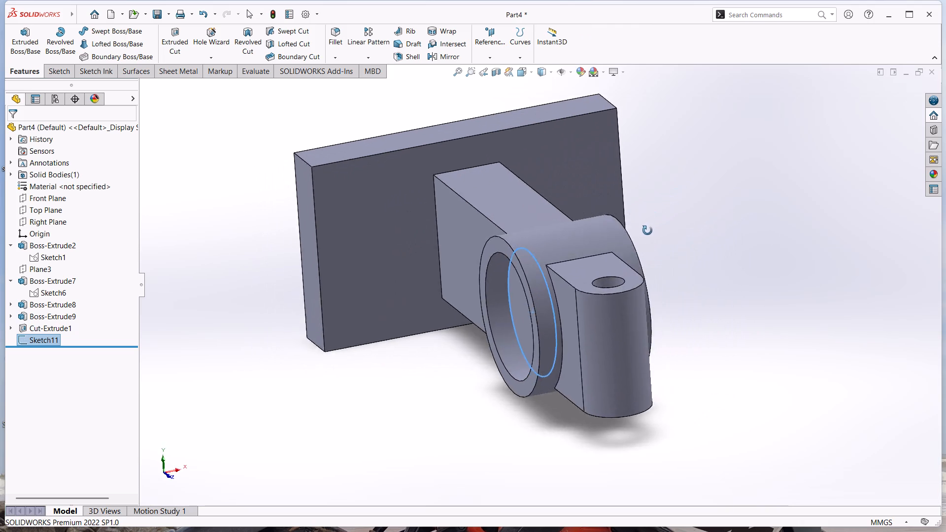
middle_click_drag(647, 231, 636, 247)
scroll(633, 249, "down", 1)
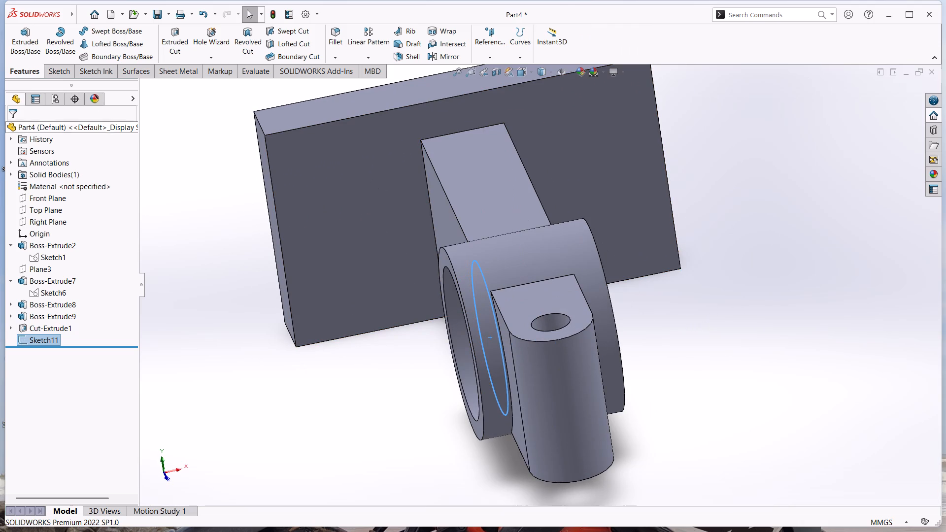
left_click(175, 44)
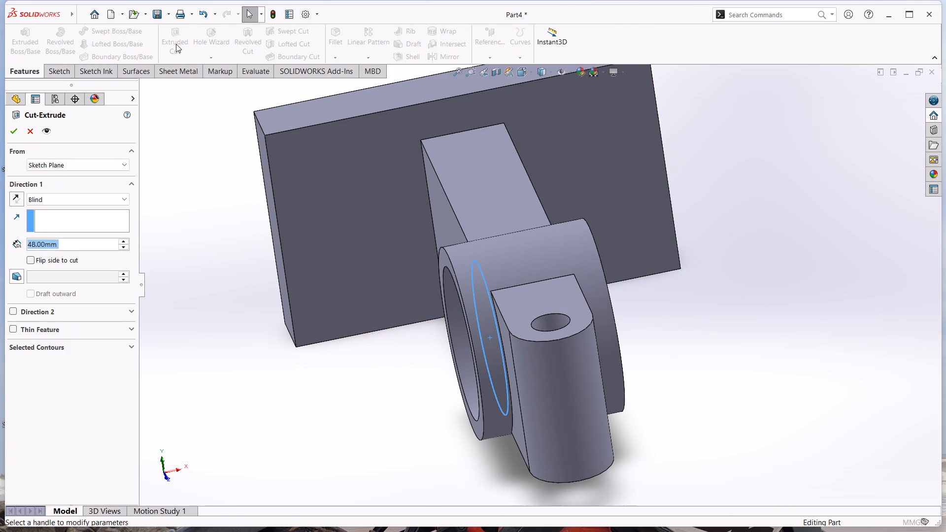
left_click(8, 133)
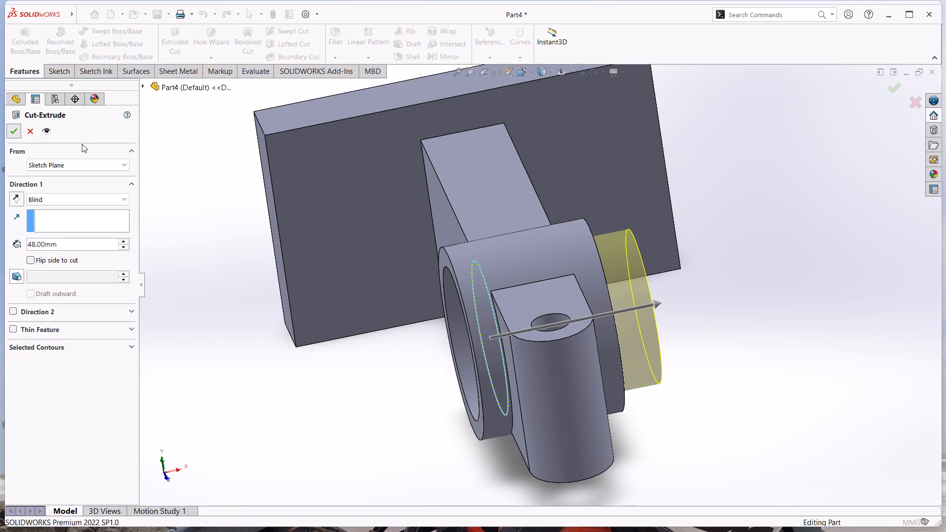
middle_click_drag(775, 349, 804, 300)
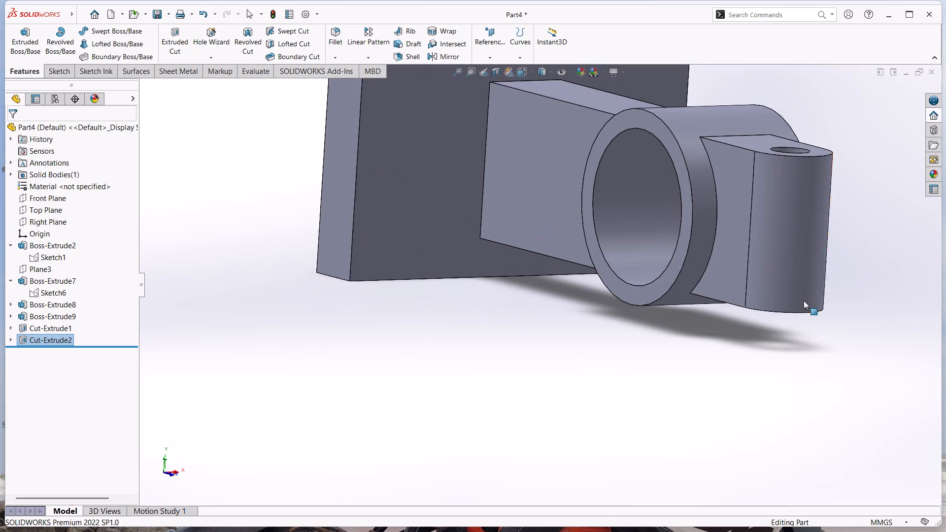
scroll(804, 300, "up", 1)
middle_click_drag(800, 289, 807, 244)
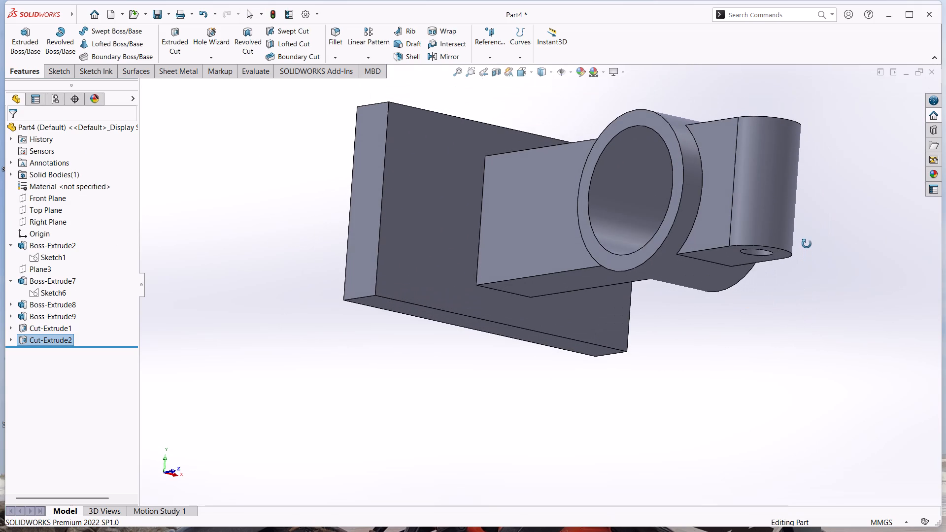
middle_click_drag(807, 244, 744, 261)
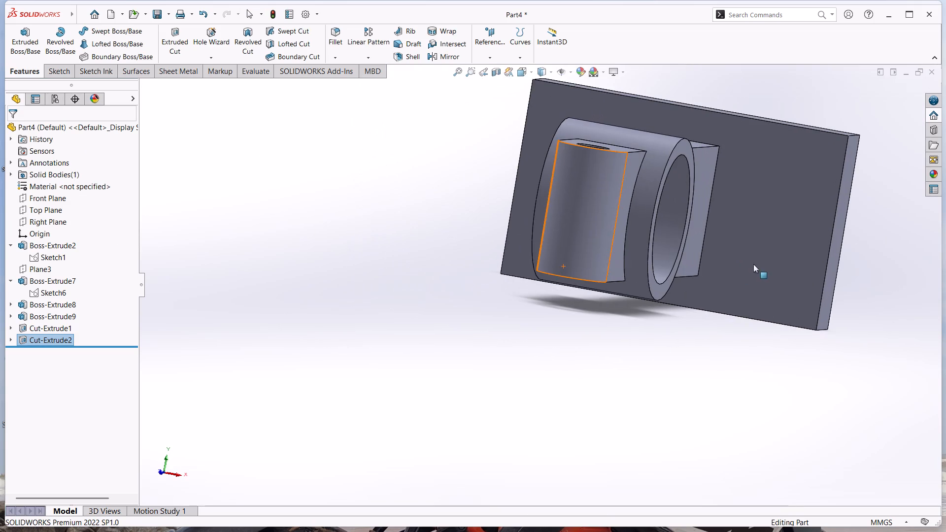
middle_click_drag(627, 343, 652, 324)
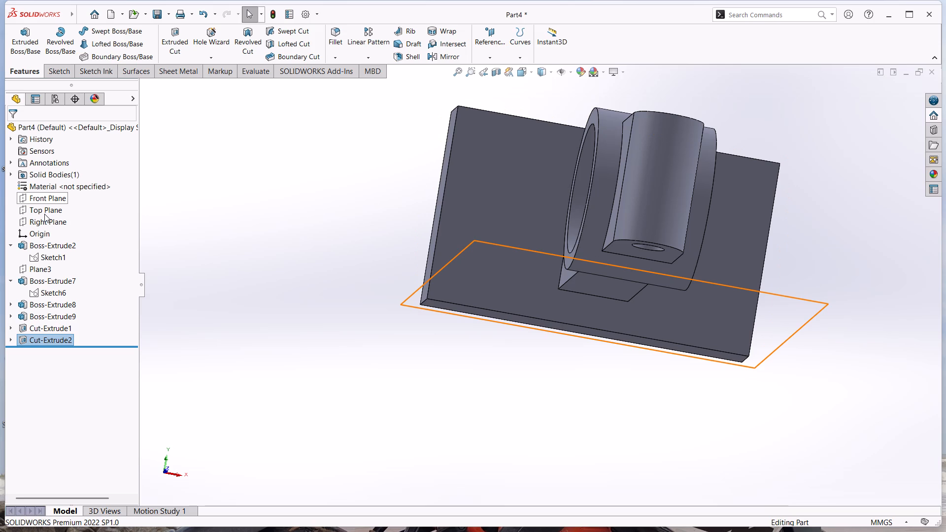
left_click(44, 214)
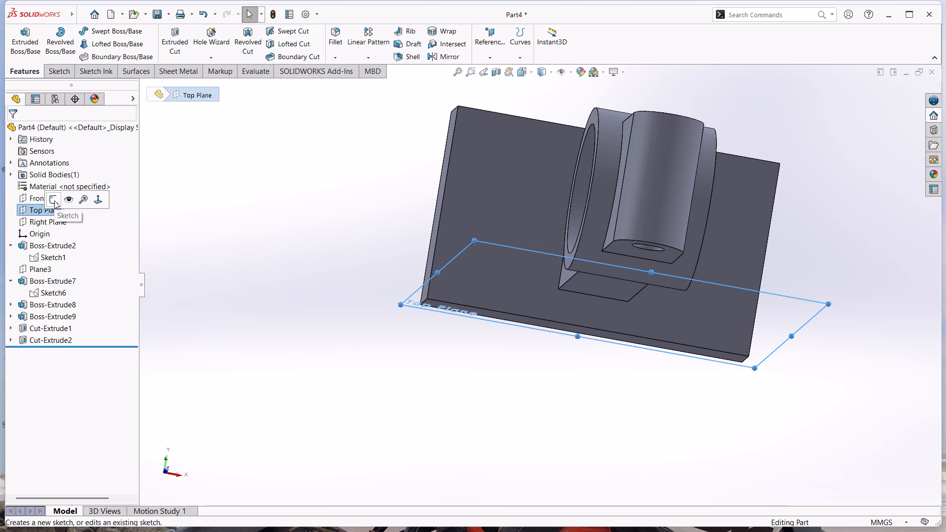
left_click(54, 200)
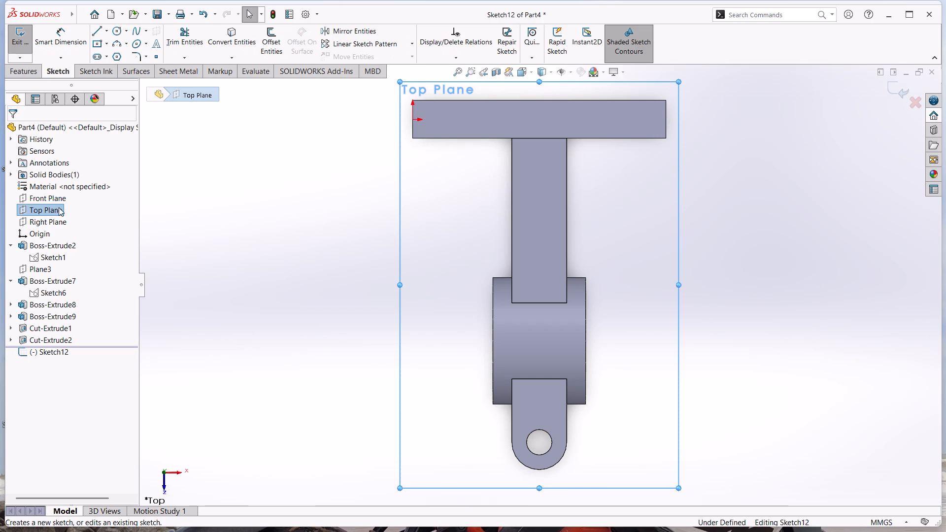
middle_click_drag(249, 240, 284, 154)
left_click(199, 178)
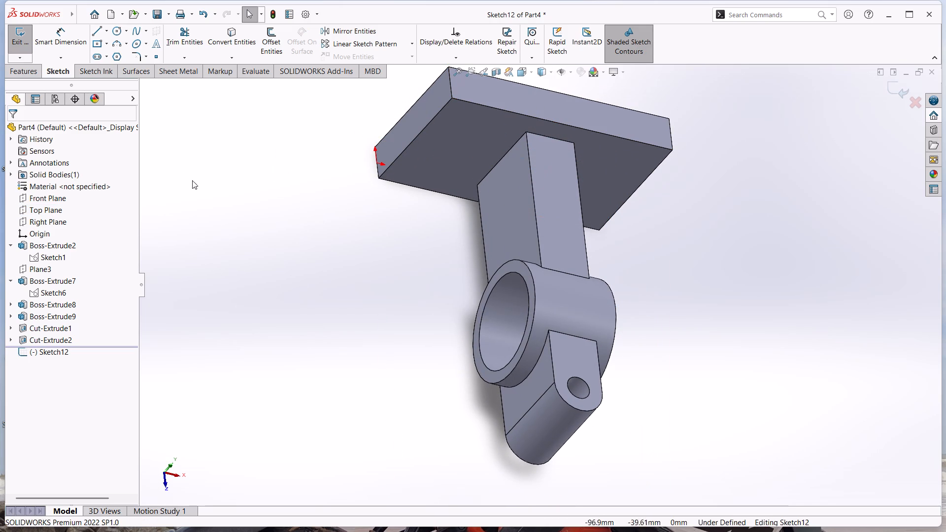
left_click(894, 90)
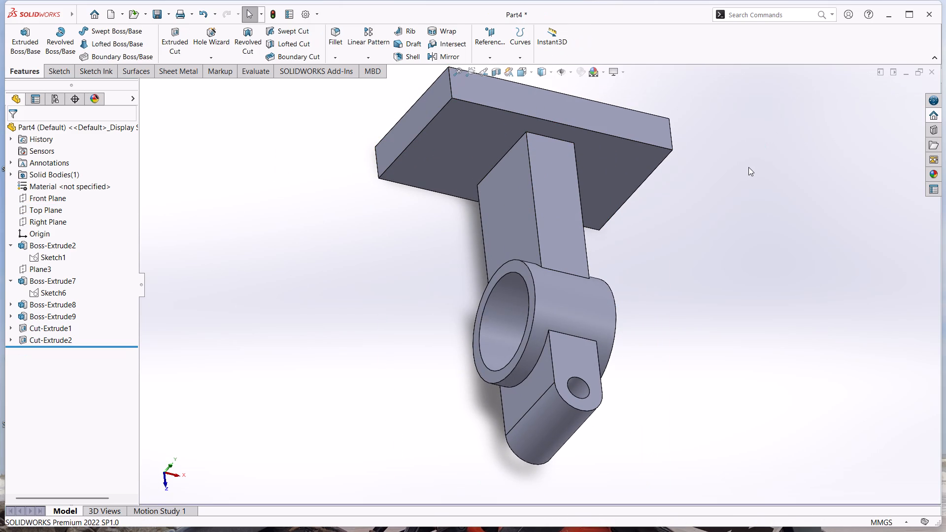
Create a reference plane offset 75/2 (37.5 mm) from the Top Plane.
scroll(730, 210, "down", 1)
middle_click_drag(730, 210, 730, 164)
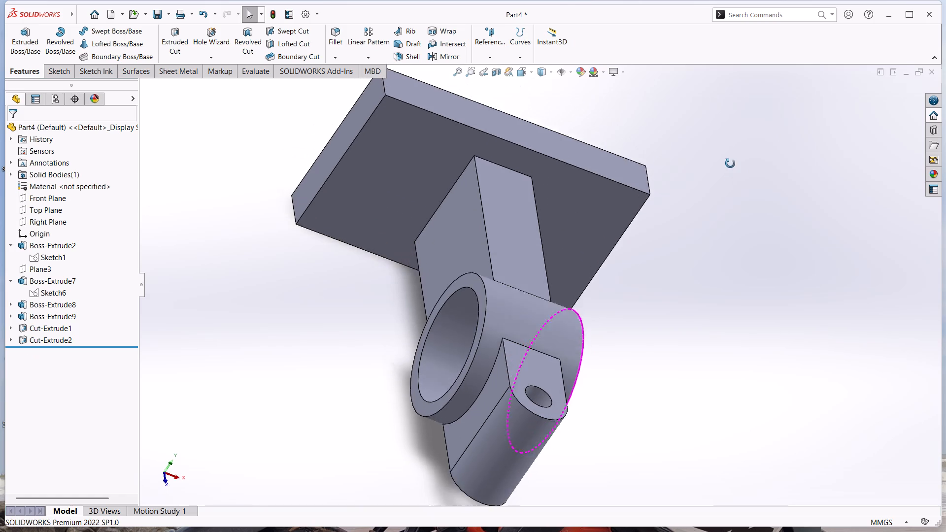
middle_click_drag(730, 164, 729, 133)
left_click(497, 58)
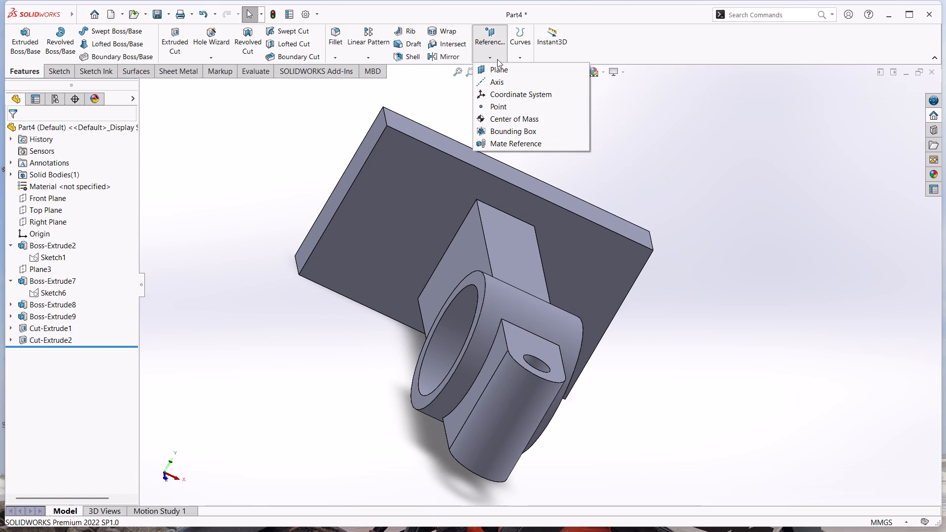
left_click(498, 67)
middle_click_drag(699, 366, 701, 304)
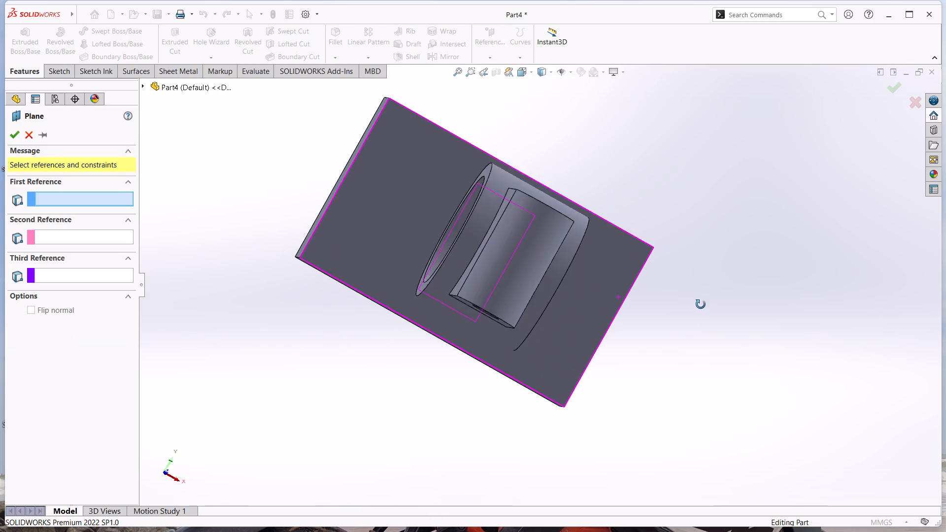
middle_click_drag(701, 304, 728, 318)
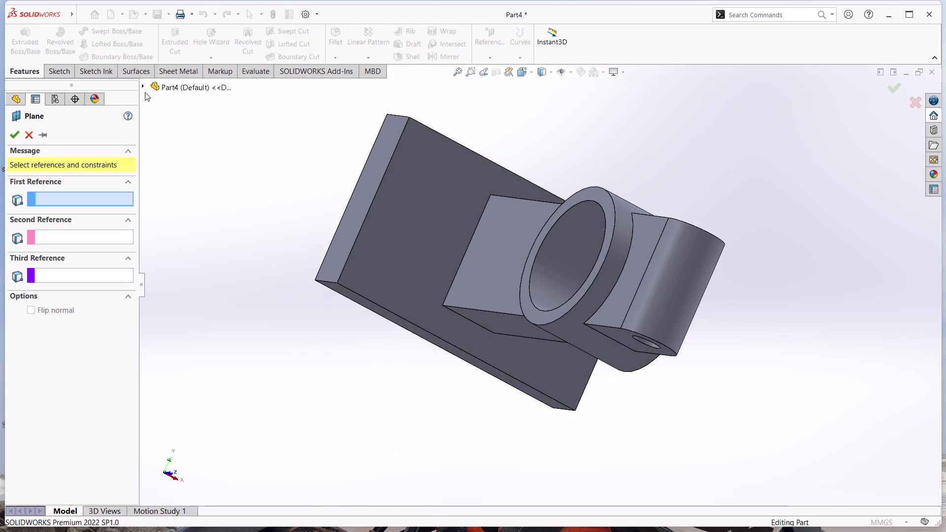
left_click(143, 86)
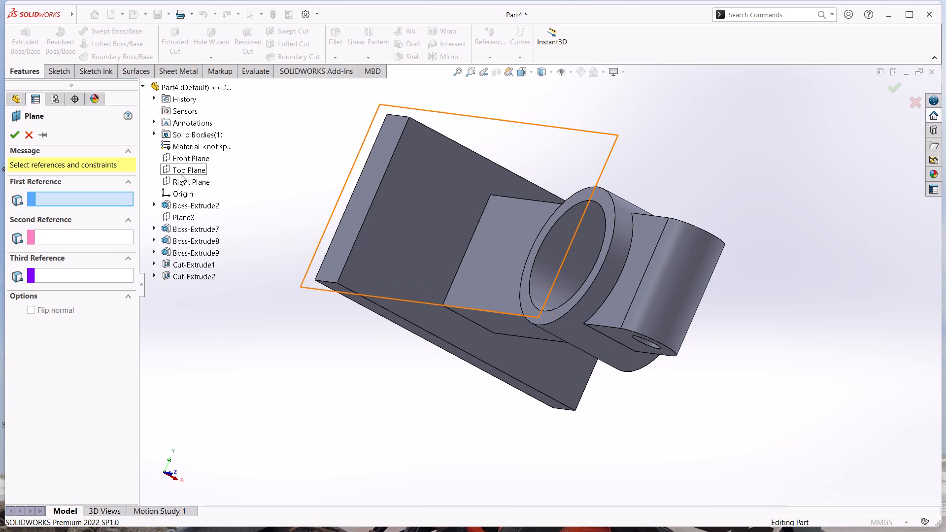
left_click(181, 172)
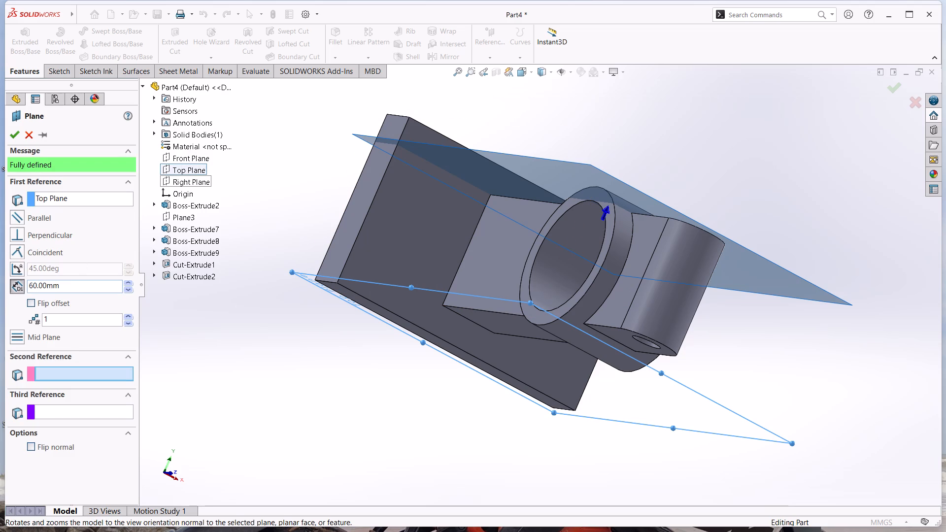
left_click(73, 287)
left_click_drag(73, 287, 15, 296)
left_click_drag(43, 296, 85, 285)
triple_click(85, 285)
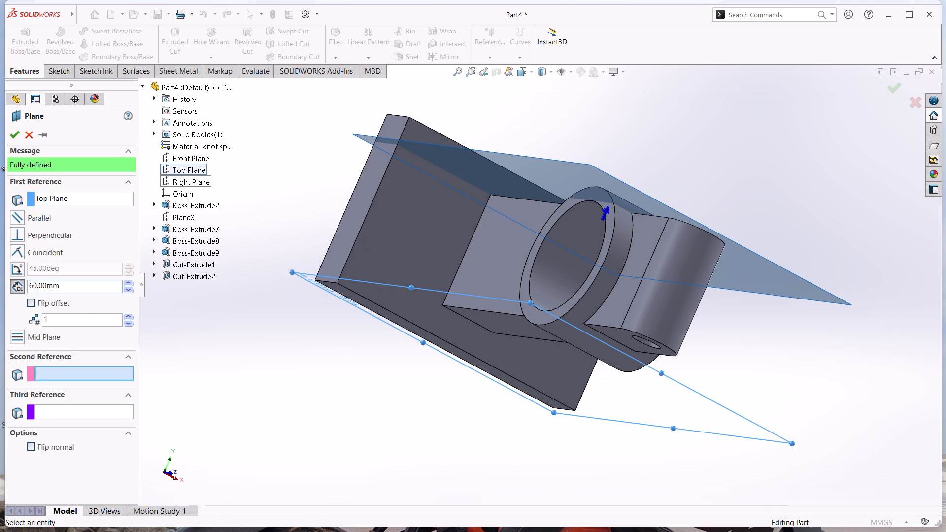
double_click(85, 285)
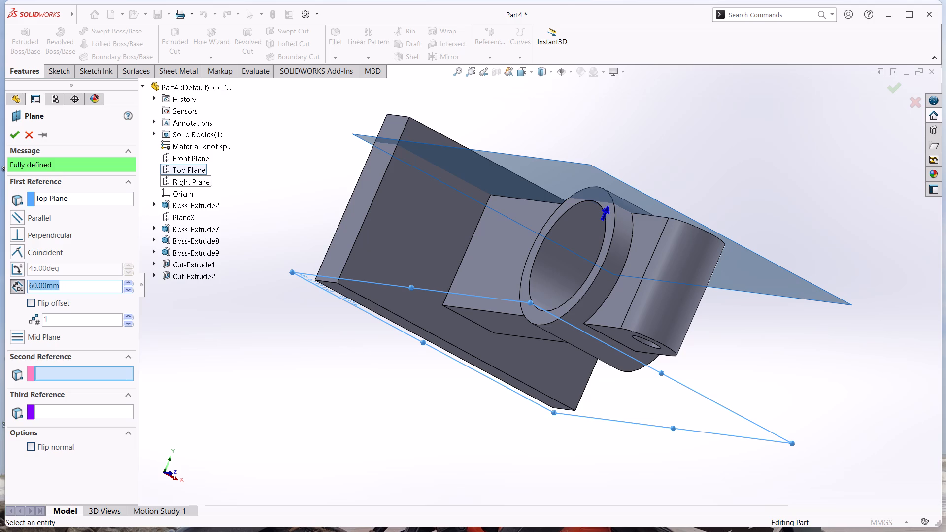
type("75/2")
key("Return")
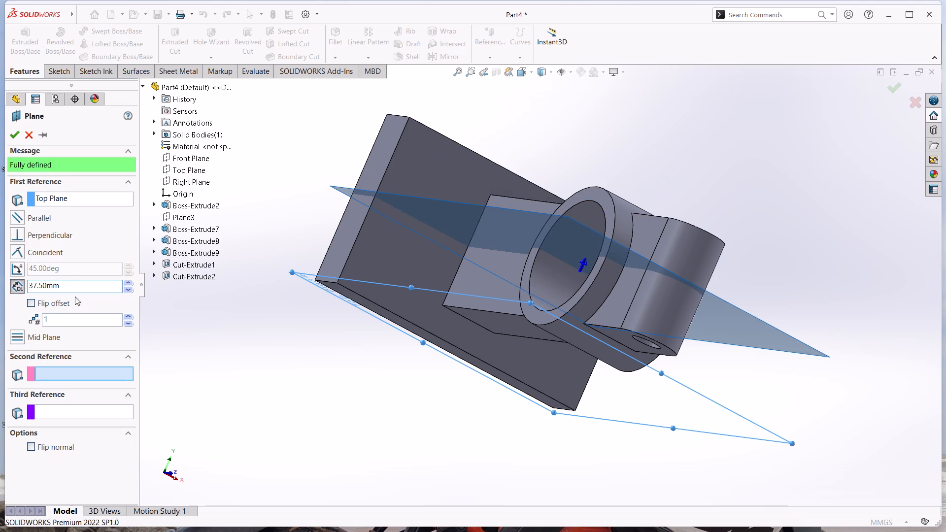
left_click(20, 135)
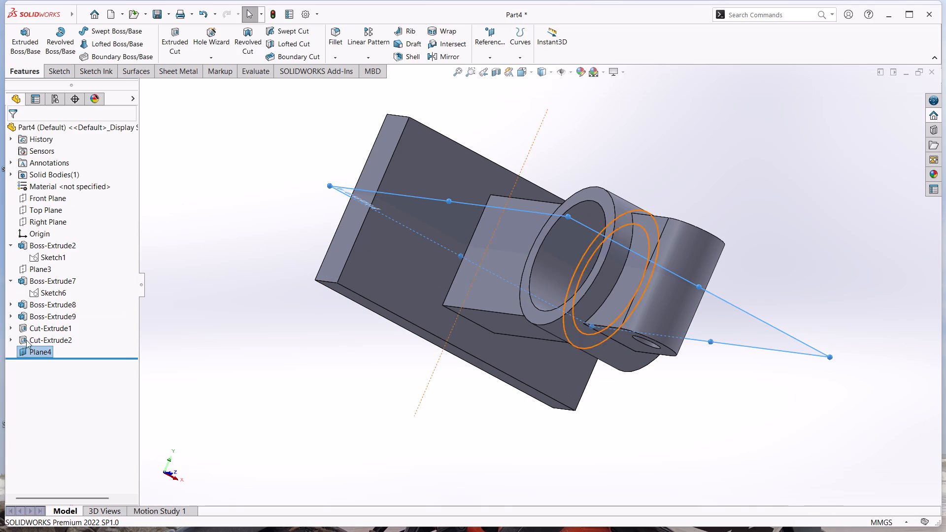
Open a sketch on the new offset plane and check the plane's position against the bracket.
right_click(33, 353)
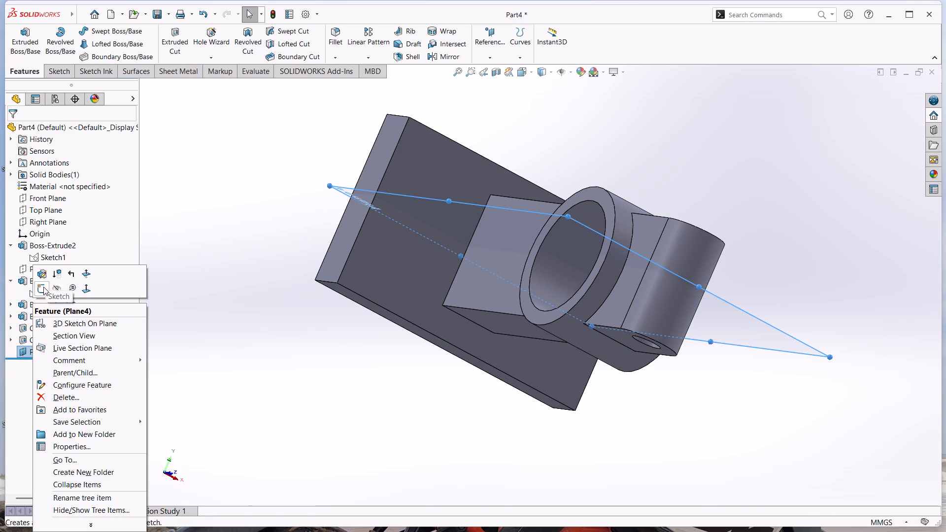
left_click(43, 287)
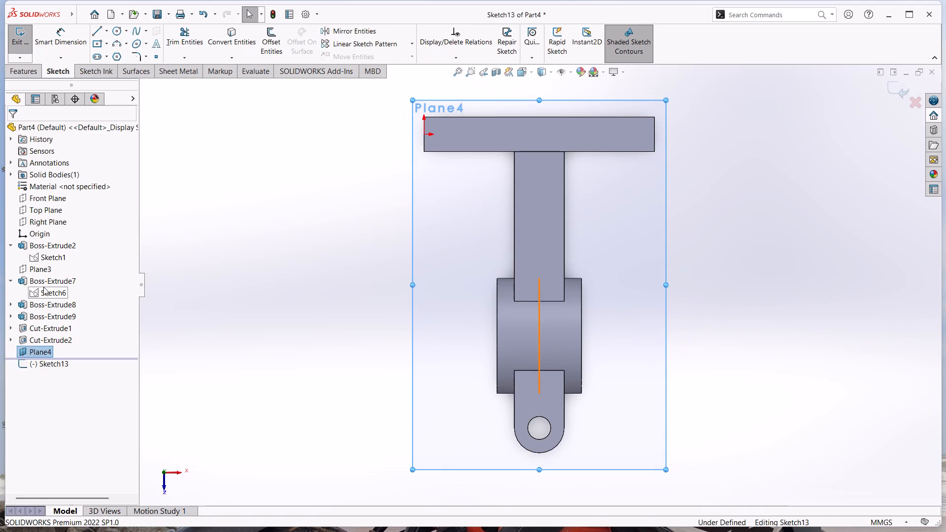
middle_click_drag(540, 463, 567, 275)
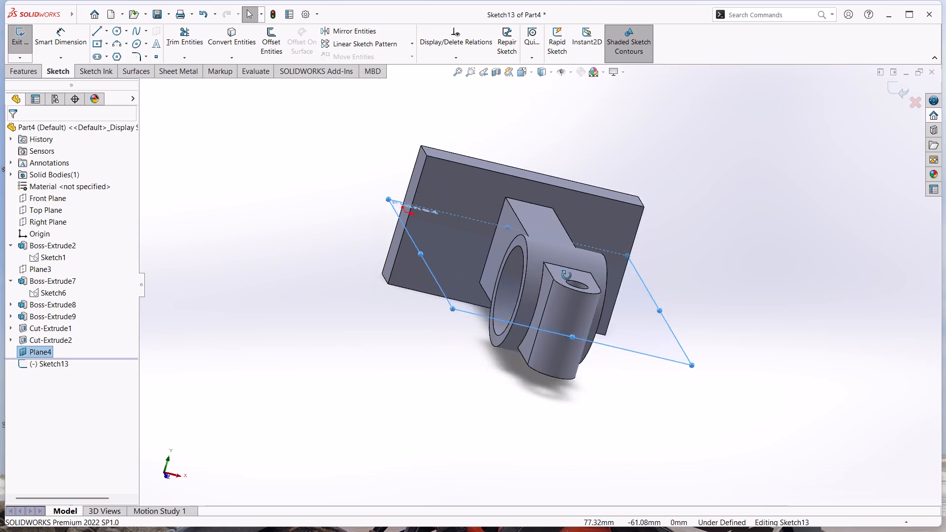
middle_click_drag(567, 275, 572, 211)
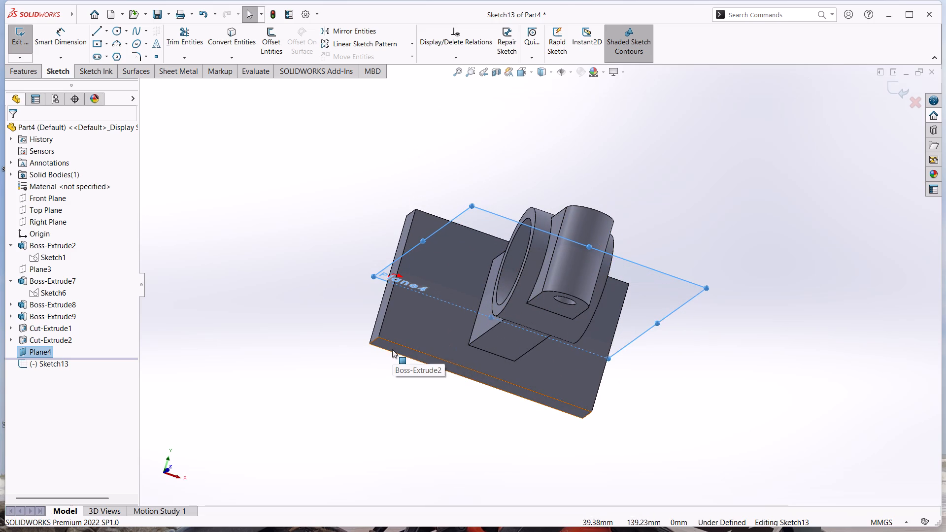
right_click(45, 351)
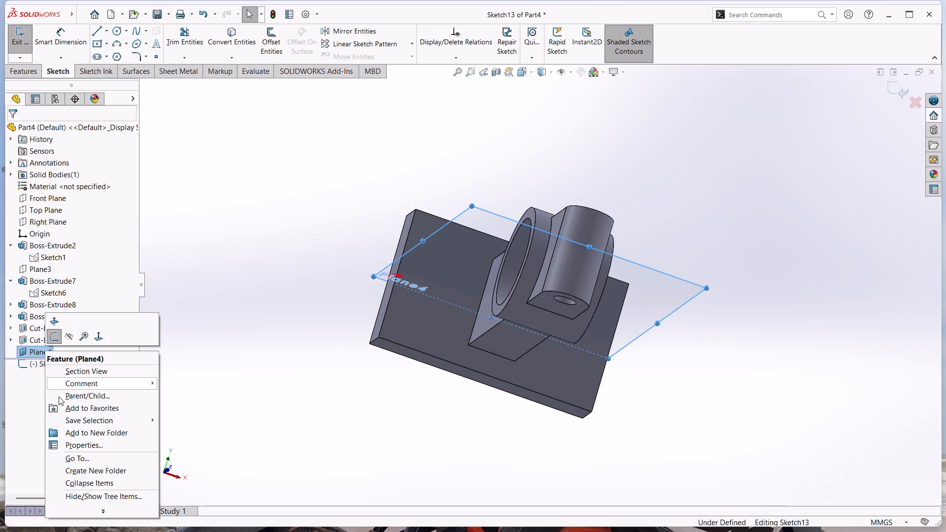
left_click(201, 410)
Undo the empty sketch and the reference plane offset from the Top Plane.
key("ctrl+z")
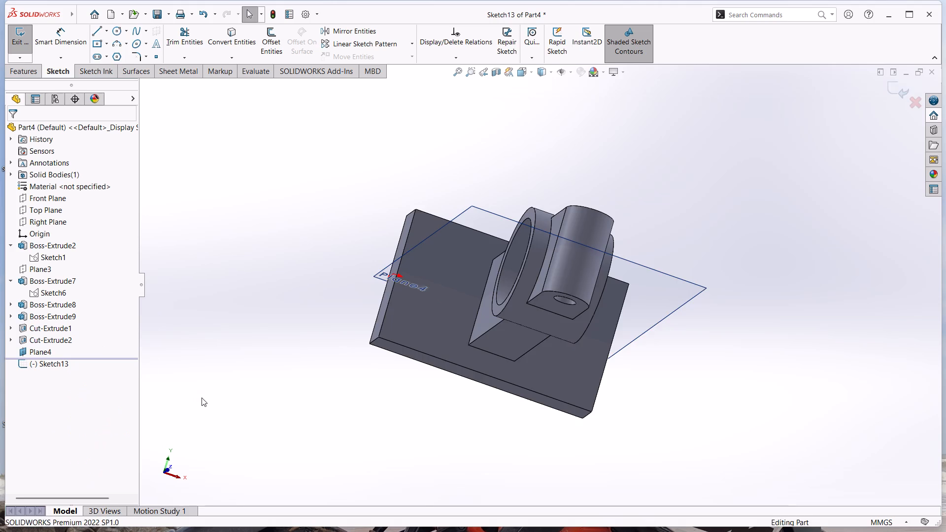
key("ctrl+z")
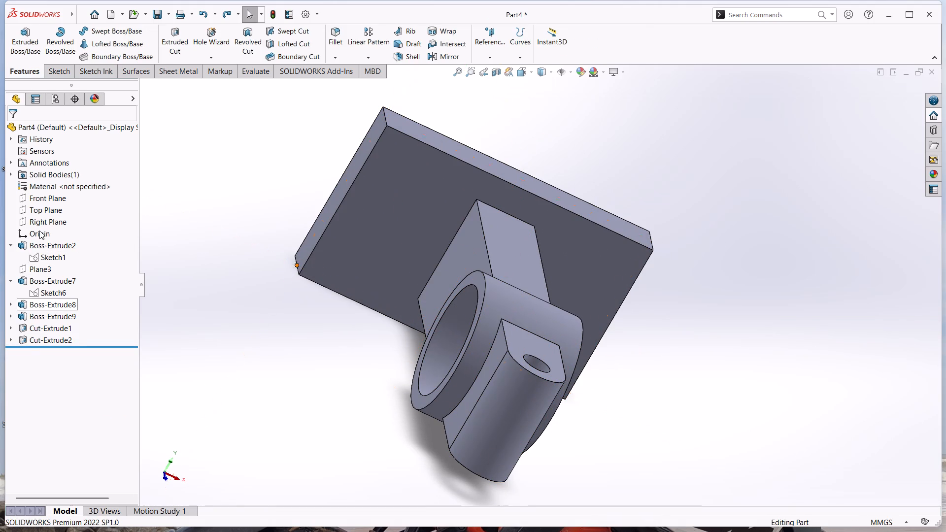
Start a reference plane parallel to the Front Plane and adjust its offset to 157.5 mm, near the arm's drilled end.
left_click(492, 57)
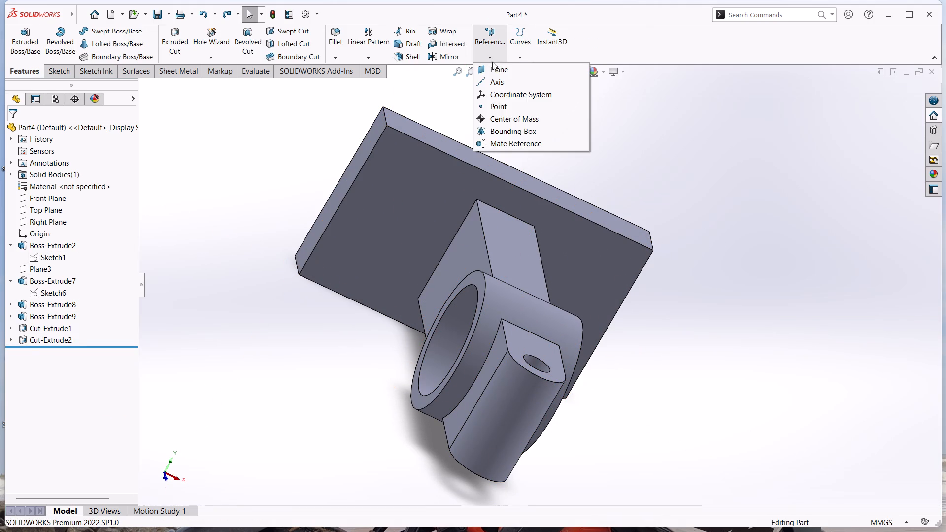
left_click(492, 67)
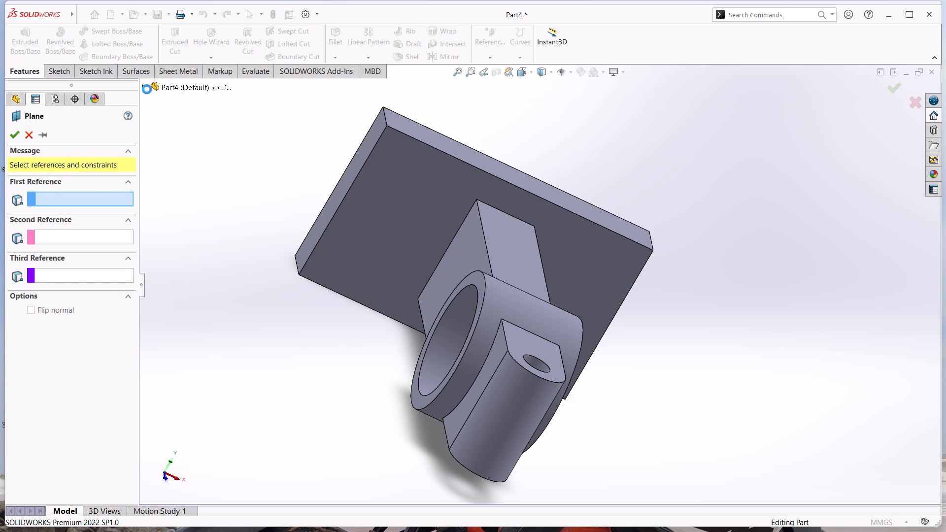
left_click(143, 85)
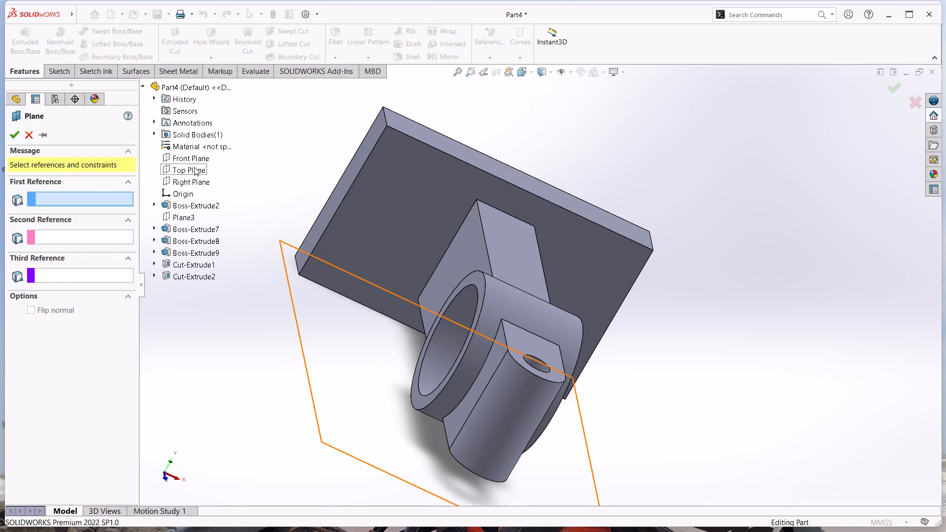
scroll(194, 167, "up", 1)
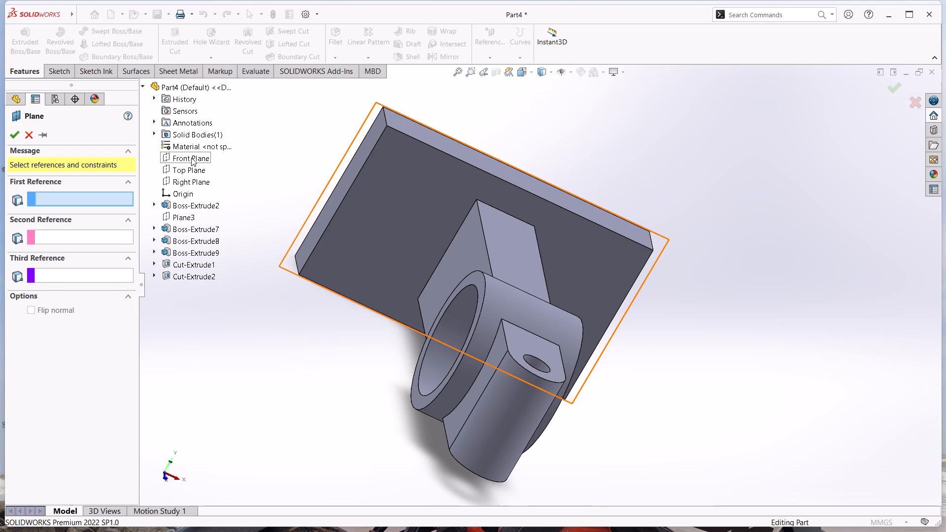
left_click(191, 158)
middle_click_drag(739, 315, 743, 152)
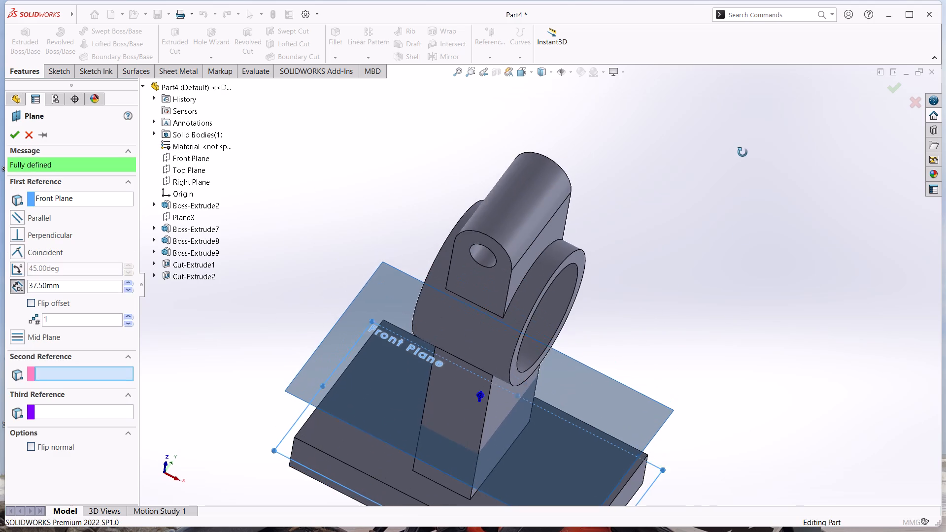
middle_click_drag(743, 152, 743, 152)
left_click(110, 198)
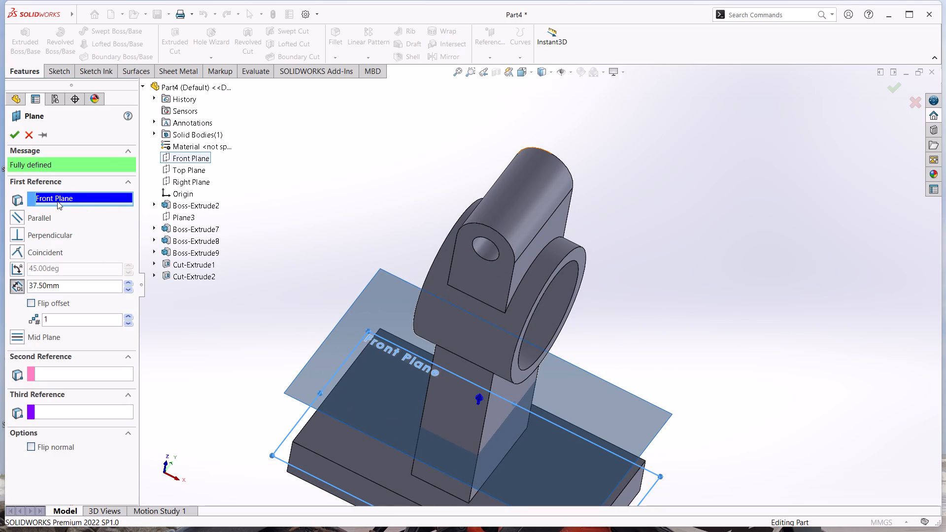
scroll(522, 424, "up", 3)
middle_click_drag(650, 385, 671, 286)
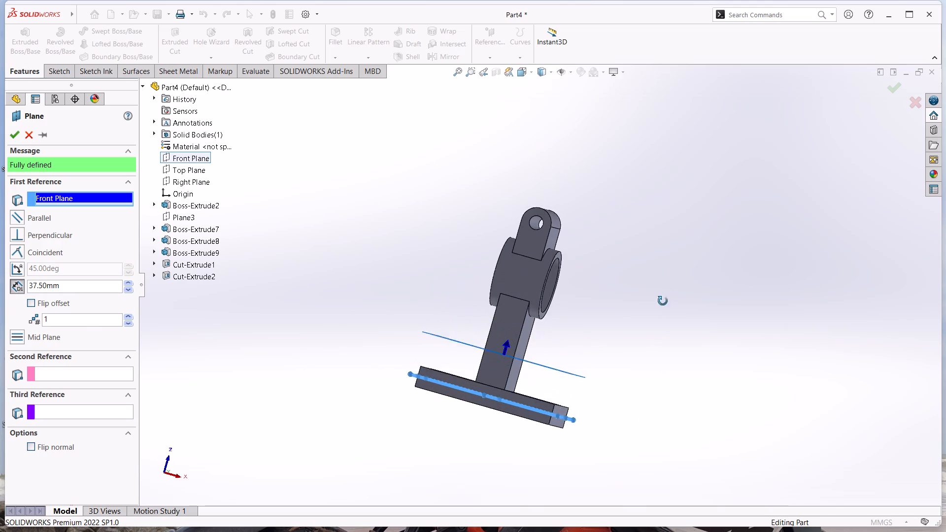
scroll(624, 323, "down", 2)
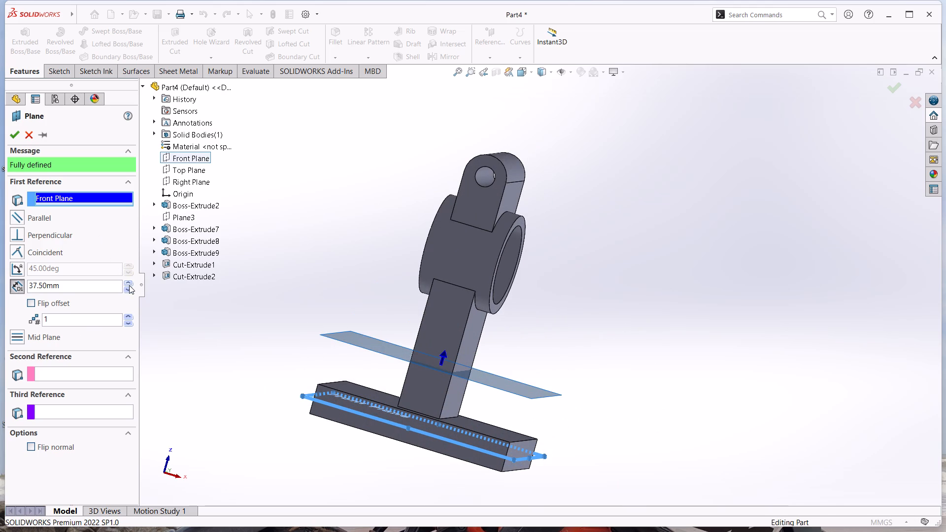
left_click(129, 283)
triple_click(129, 283)
triple_click(129, 283)
triple_click(129, 283)
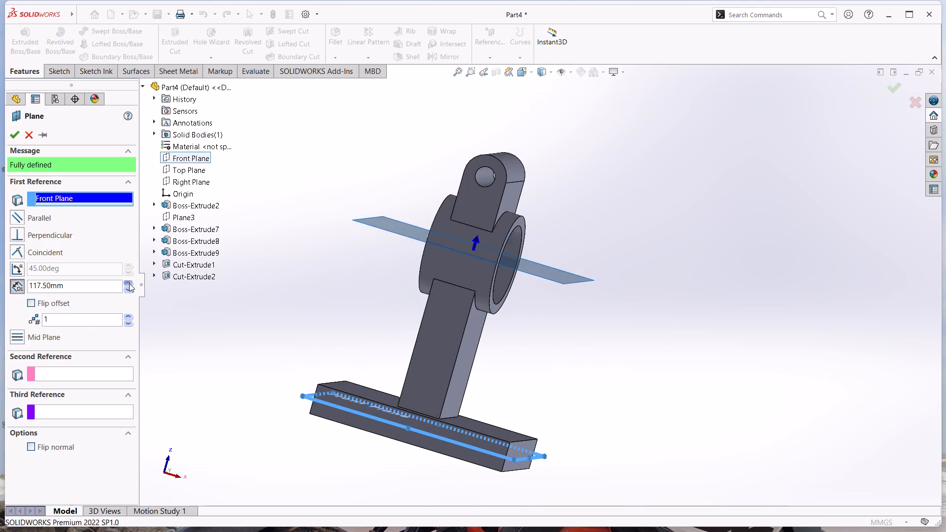
triple_click(129, 283)
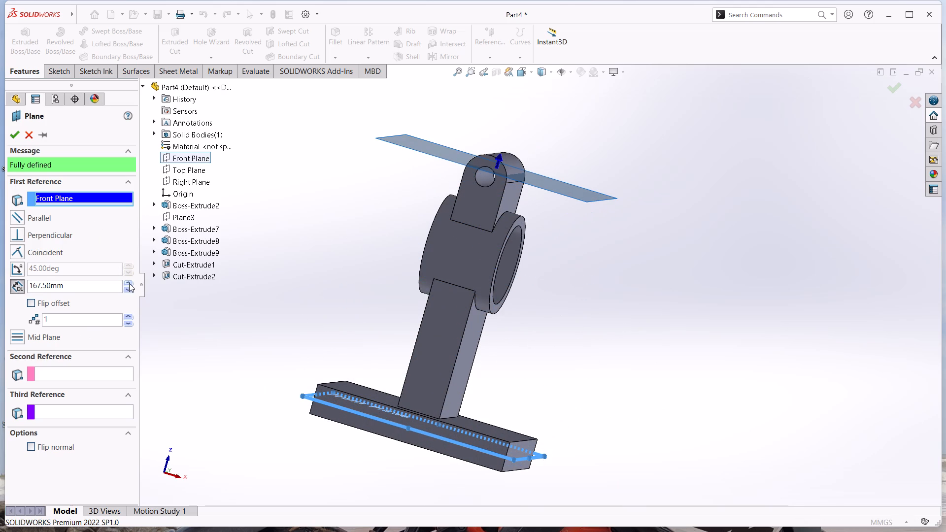
left_click(126, 288)
middle_click_drag(543, 378, 560, 357)
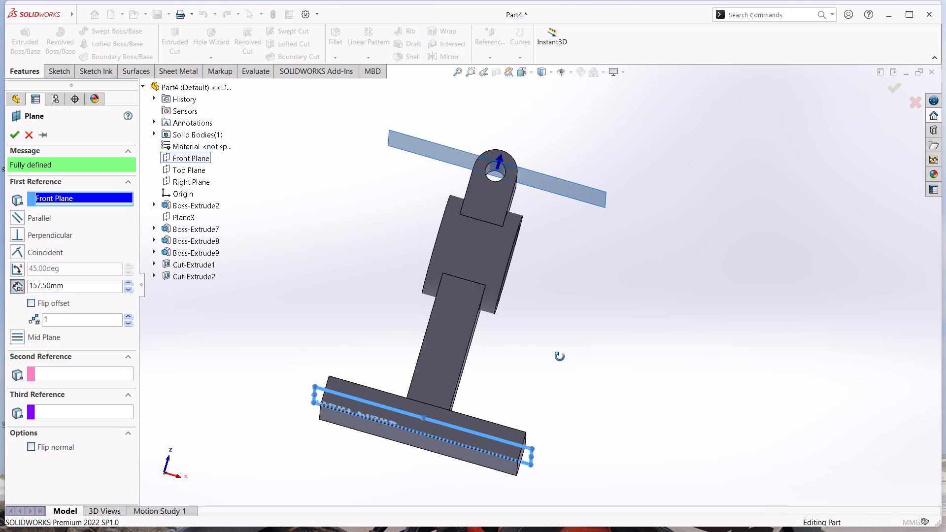
middle_click_drag(560, 357, 531, 350)
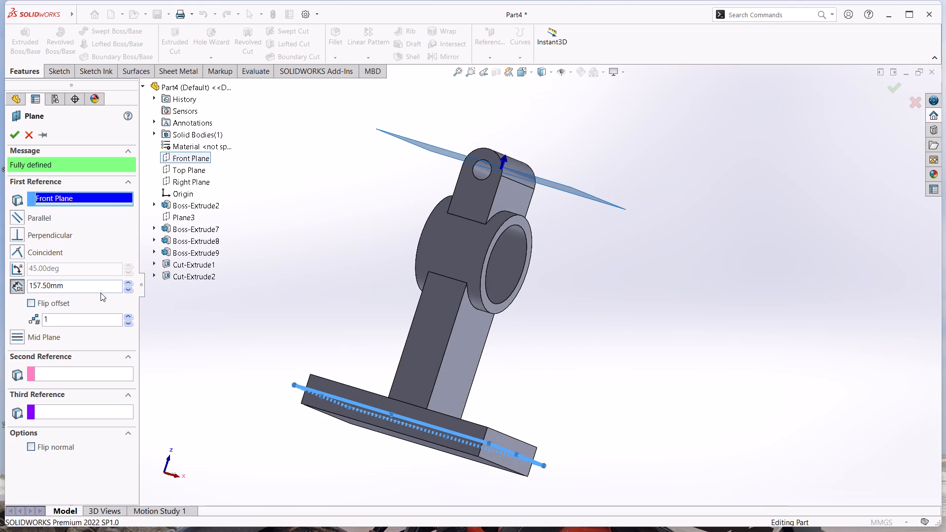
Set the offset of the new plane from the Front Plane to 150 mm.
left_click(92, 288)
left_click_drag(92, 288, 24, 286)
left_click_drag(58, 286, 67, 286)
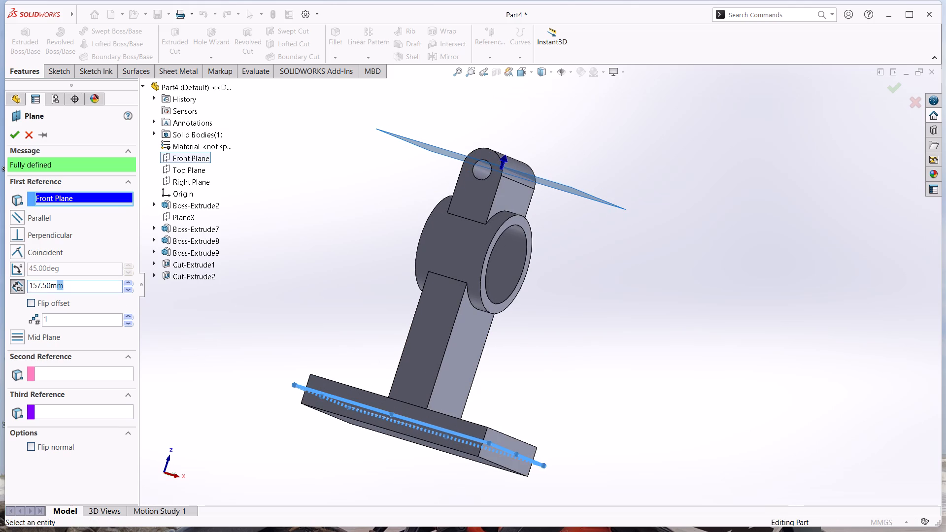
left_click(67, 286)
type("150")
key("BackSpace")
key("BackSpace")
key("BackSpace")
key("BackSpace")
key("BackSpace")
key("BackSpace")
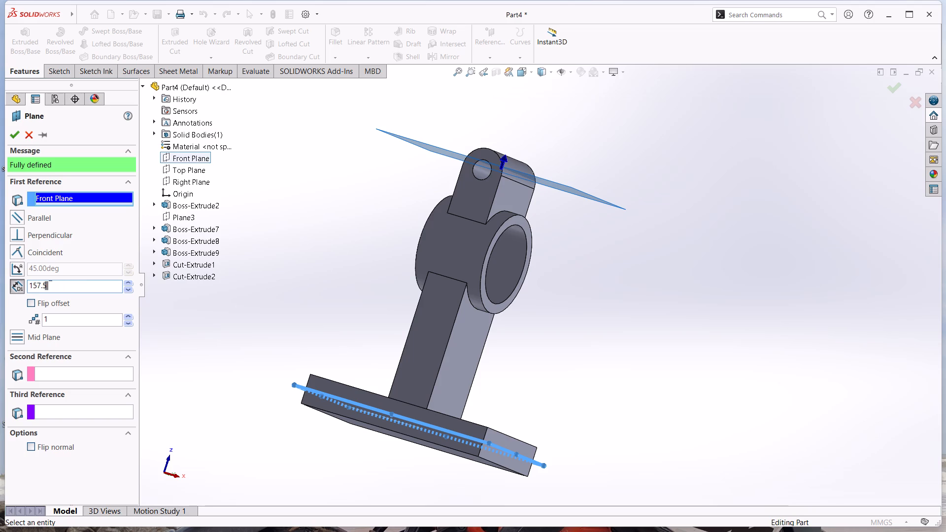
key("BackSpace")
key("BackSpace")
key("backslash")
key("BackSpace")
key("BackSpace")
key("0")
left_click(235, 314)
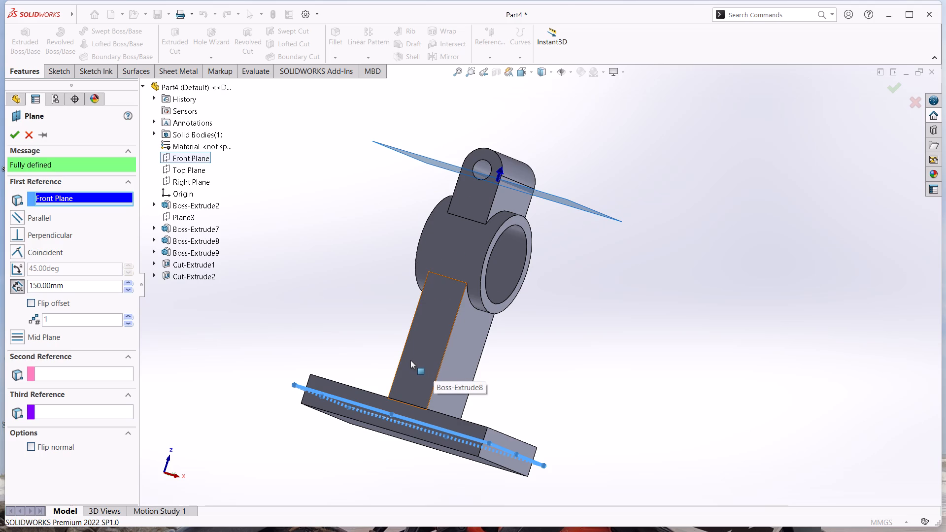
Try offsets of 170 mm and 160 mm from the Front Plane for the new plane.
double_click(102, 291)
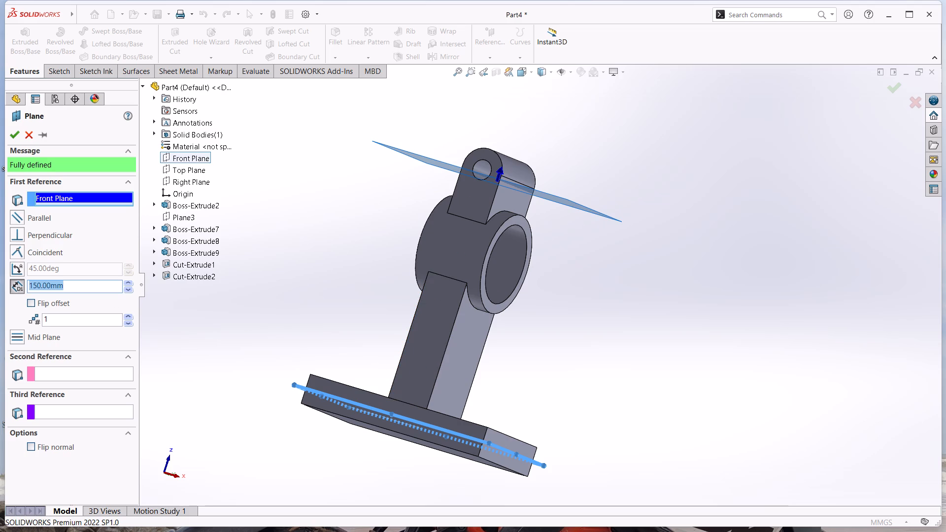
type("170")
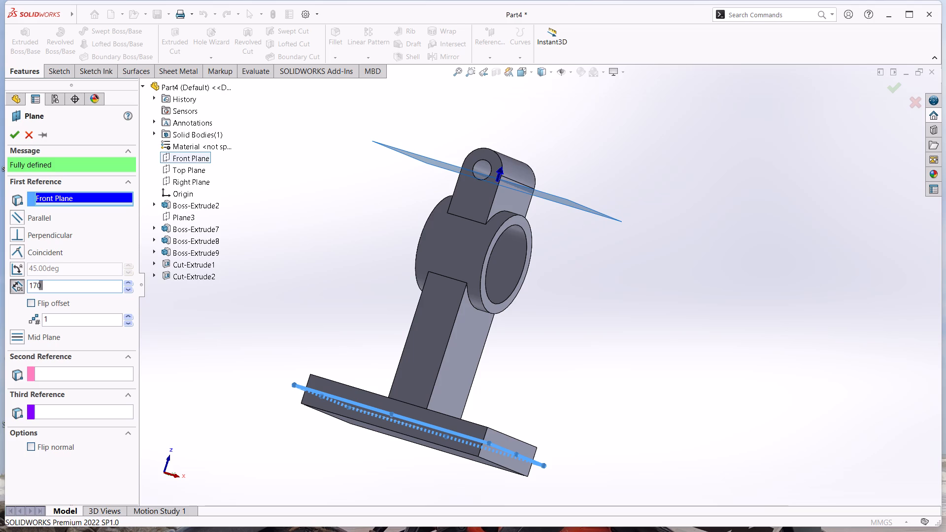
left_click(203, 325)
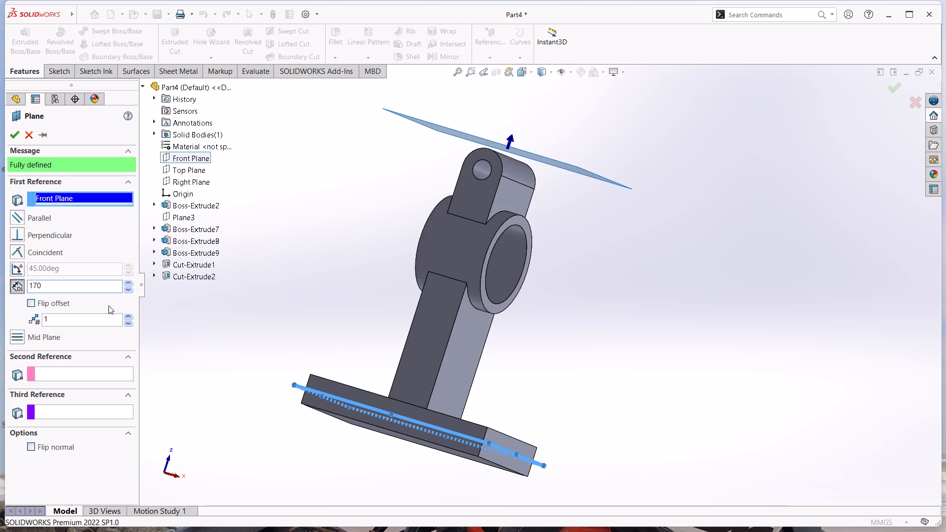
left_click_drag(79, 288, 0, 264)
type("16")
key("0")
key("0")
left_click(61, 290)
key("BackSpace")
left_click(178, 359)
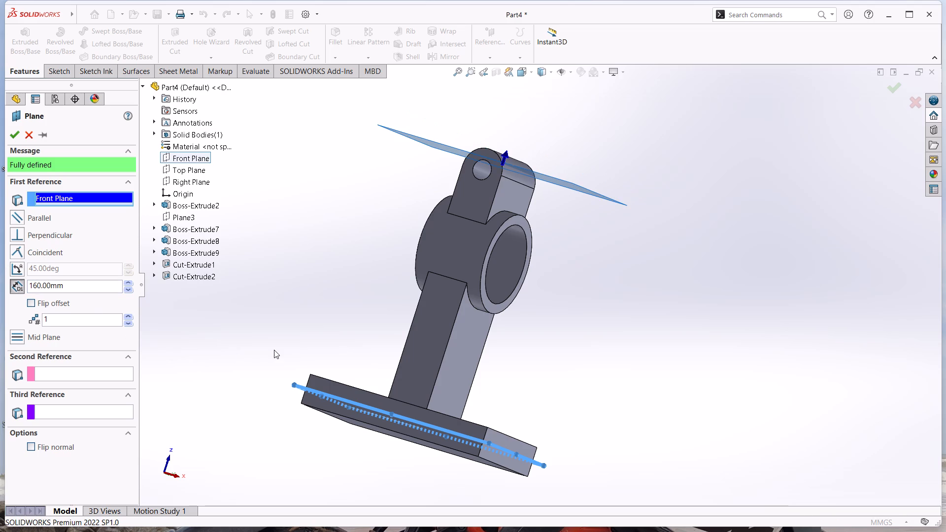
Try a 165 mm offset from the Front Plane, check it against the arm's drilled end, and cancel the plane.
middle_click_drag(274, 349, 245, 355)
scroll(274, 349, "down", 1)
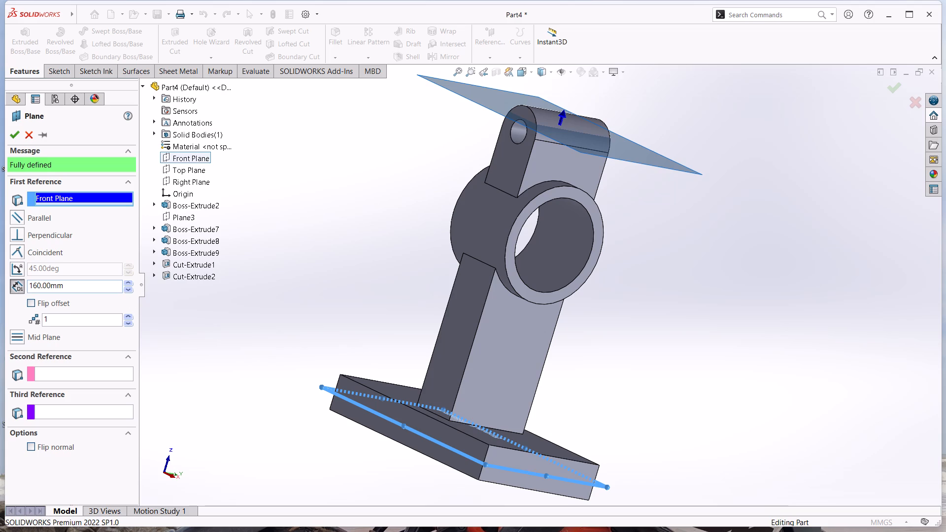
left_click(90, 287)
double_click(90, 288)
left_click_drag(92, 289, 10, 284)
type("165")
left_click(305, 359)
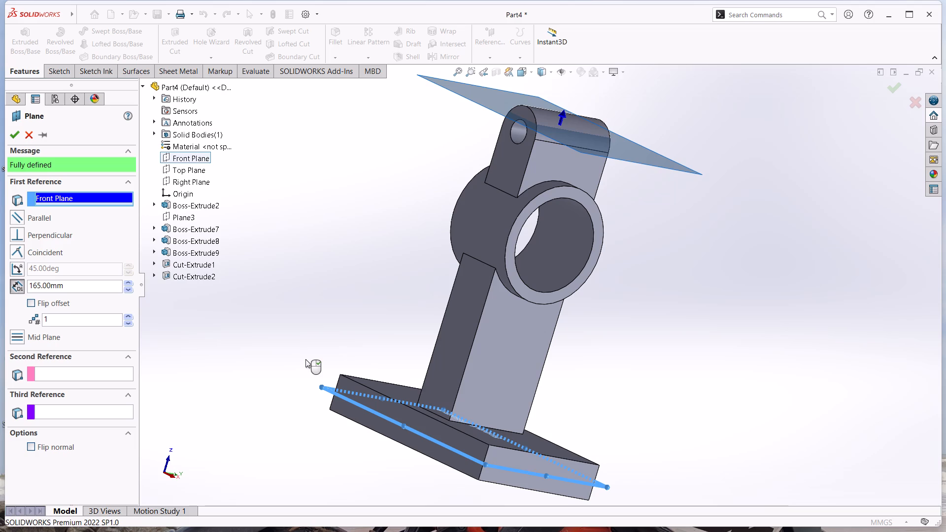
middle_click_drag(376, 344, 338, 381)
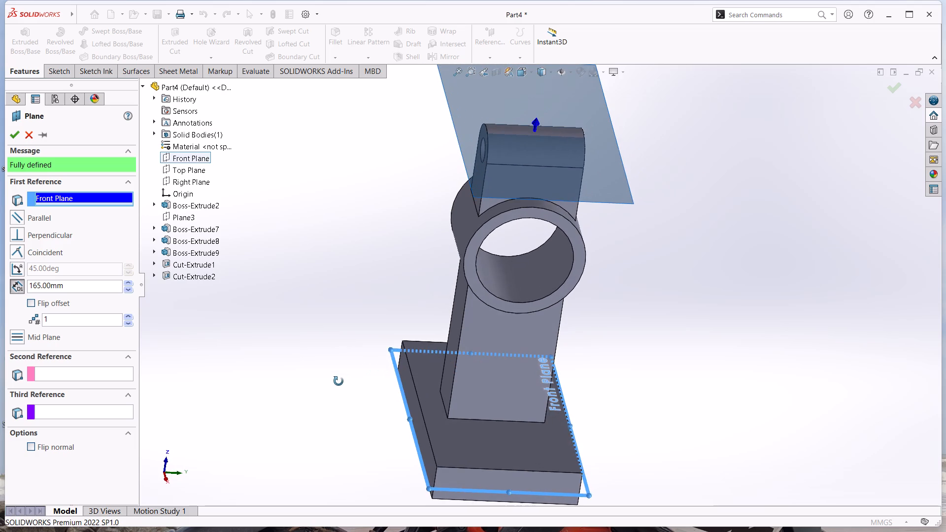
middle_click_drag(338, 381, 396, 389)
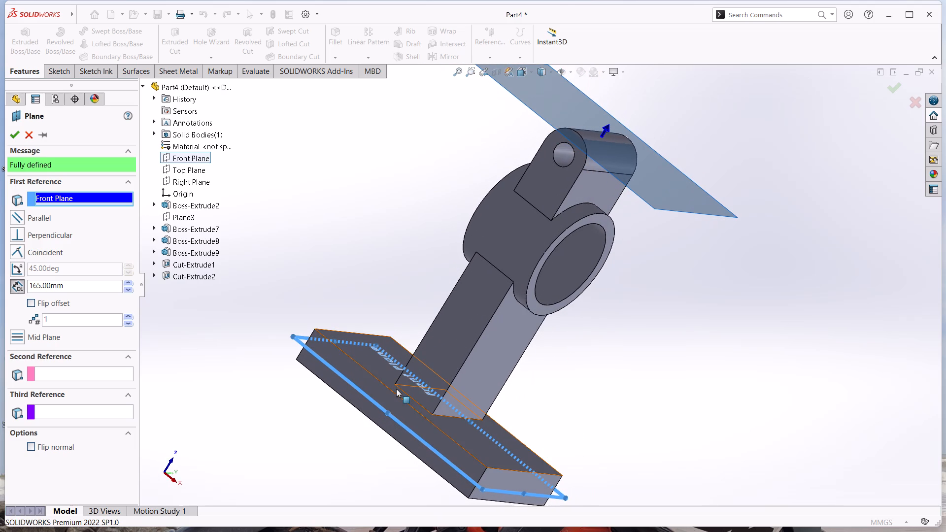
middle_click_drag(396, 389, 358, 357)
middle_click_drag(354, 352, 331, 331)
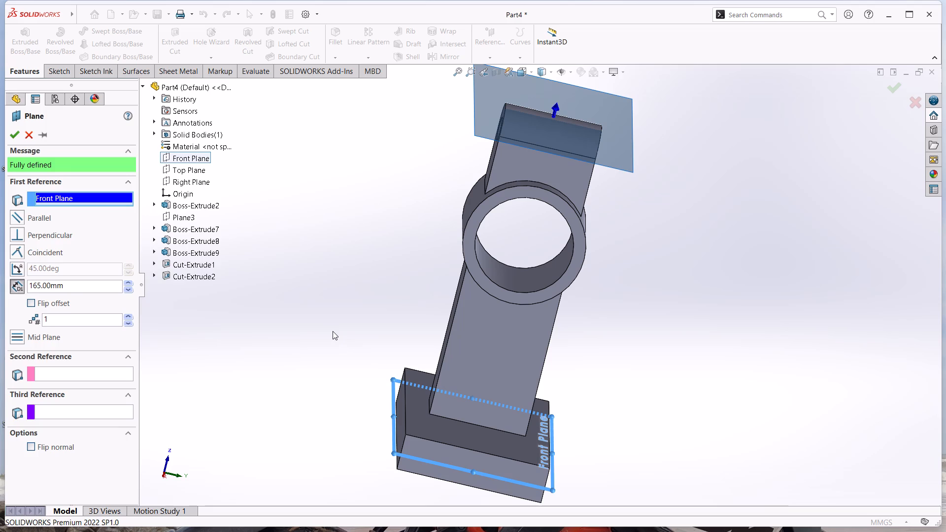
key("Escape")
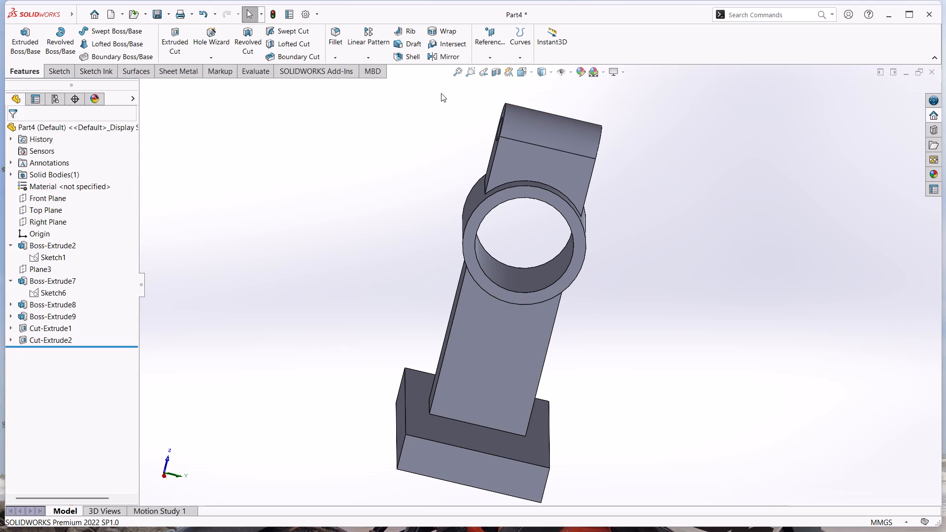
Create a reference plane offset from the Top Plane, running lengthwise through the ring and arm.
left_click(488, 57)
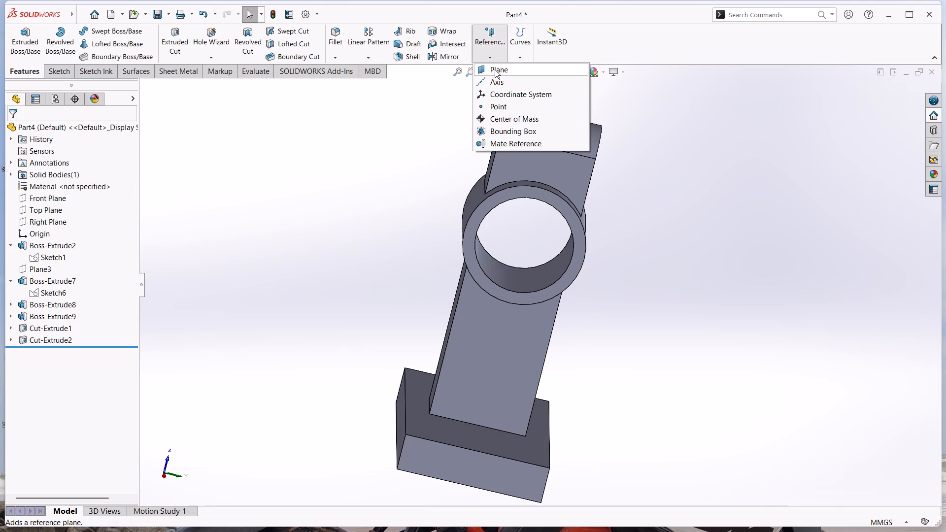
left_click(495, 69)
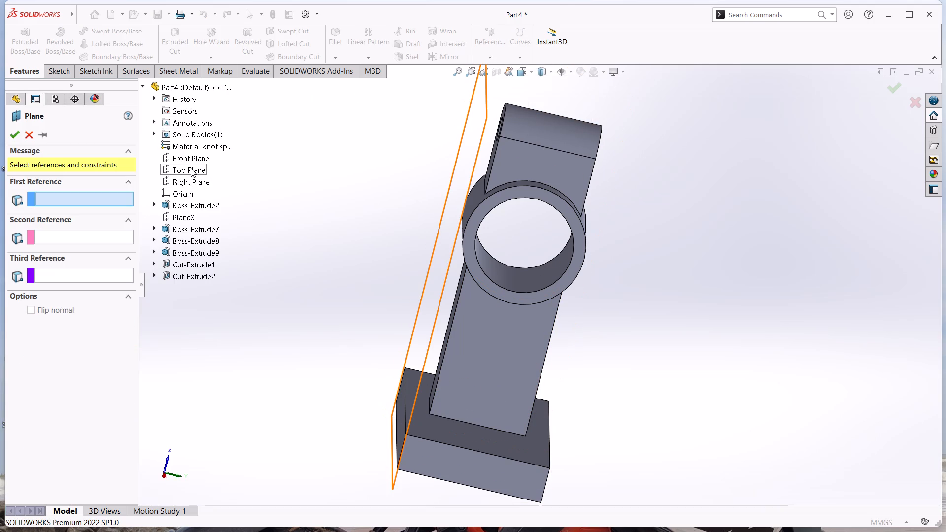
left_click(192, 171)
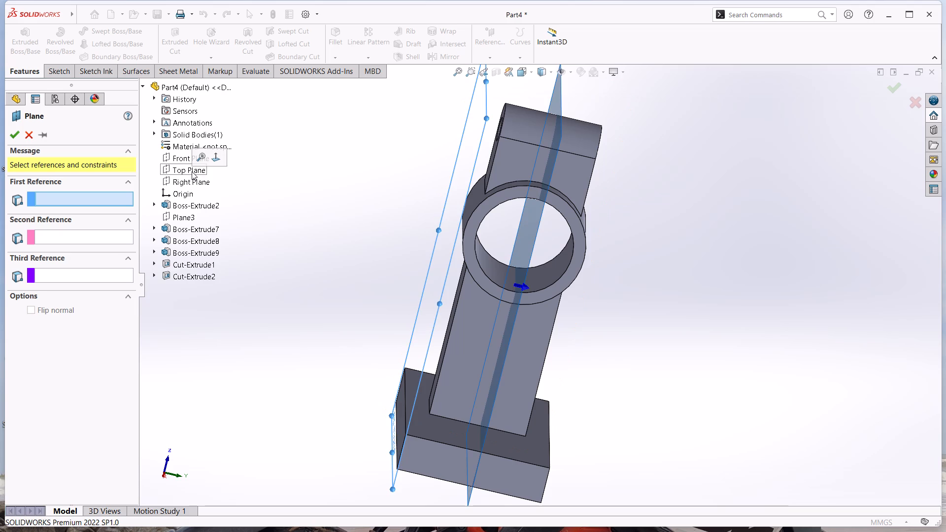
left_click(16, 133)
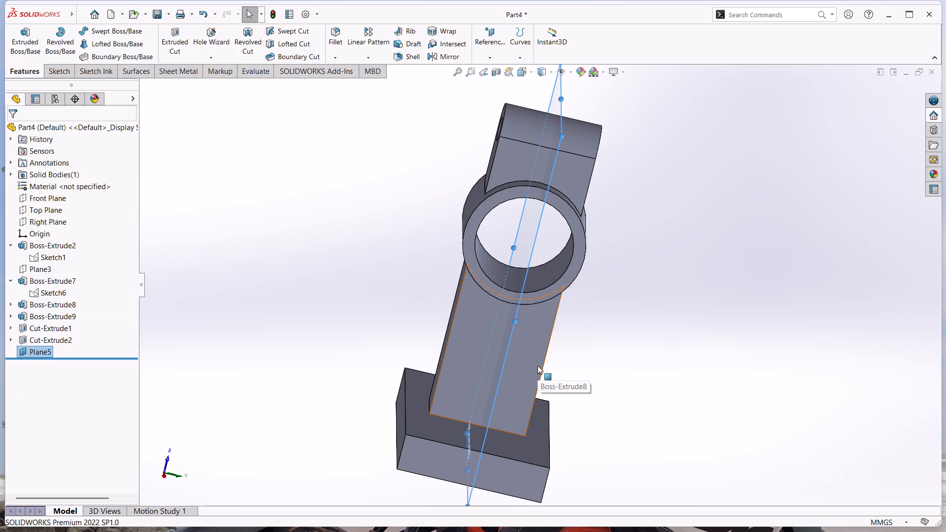
Examine the new plane's position relative to the base, ring and drilled arm from several angles.
scroll(590, 461, "down", 1)
middle_click_drag(612, 470, 649, 451)
scroll(651, 450, "up", 3)
middle_click_drag(700, 399, 696, 390)
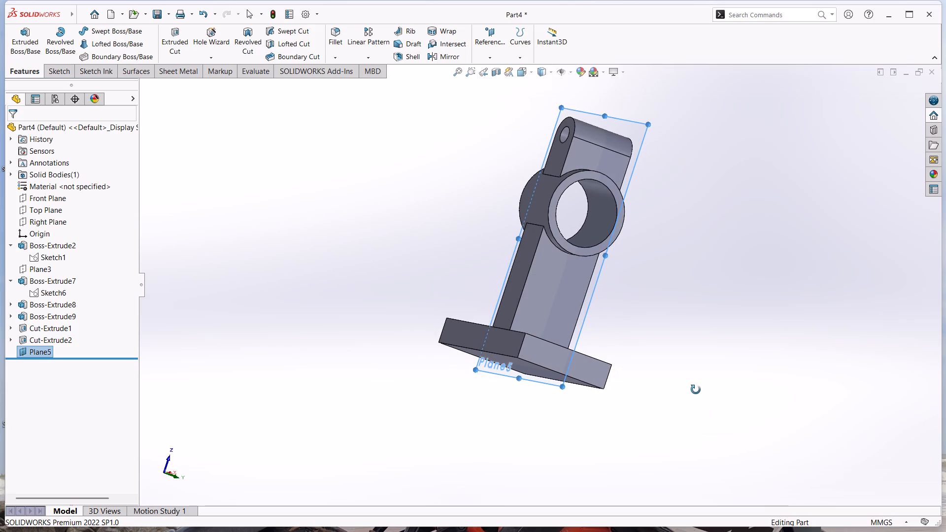
middle_click_drag(696, 390, 680, 395)
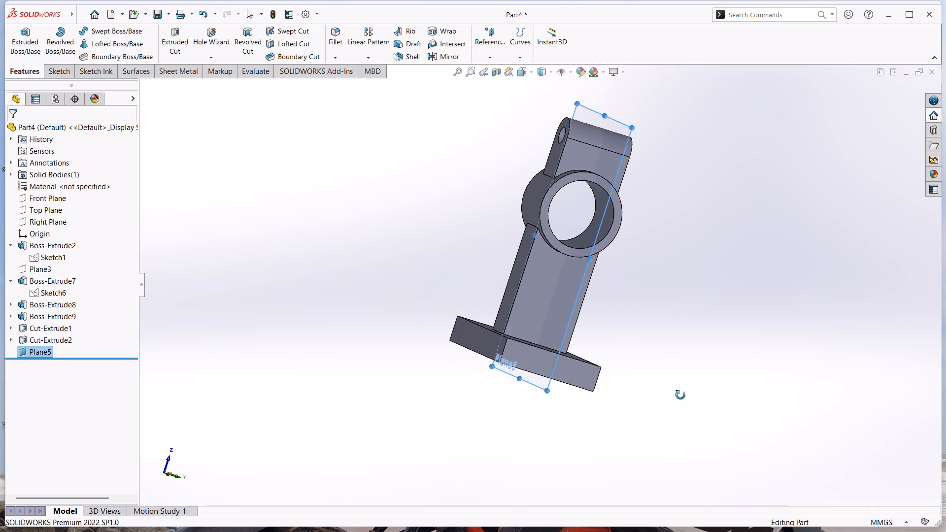
middle_click_drag(680, 395, 584, 472)
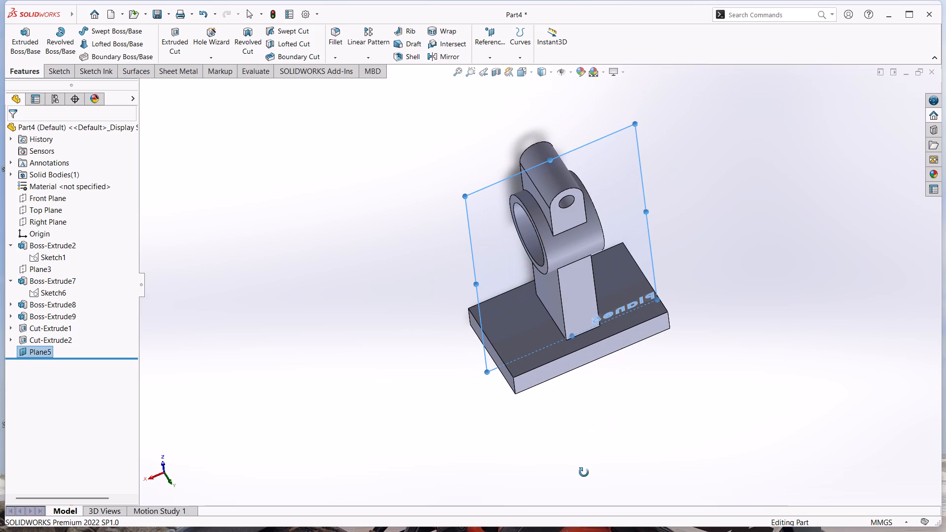
middle_click_drag(584, 472, 587, 521)
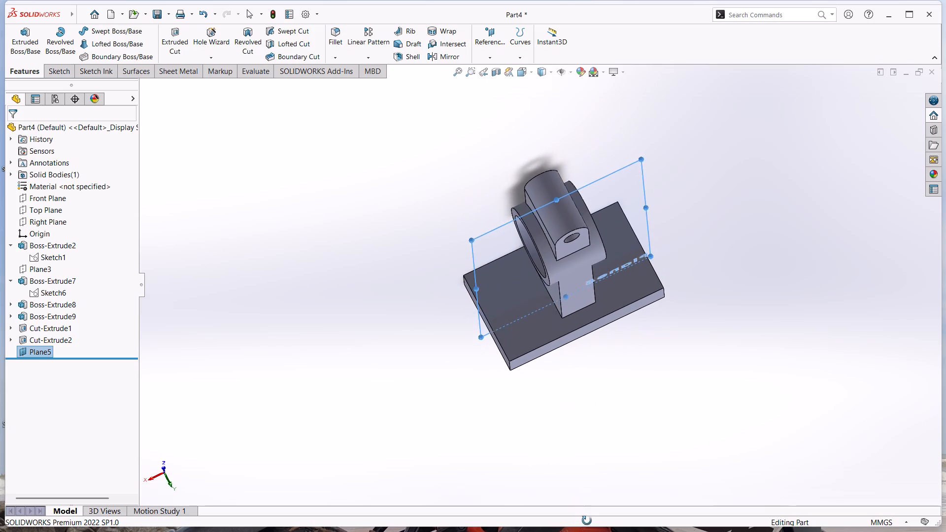
middle_click_drag(587, 521, 592, 531)
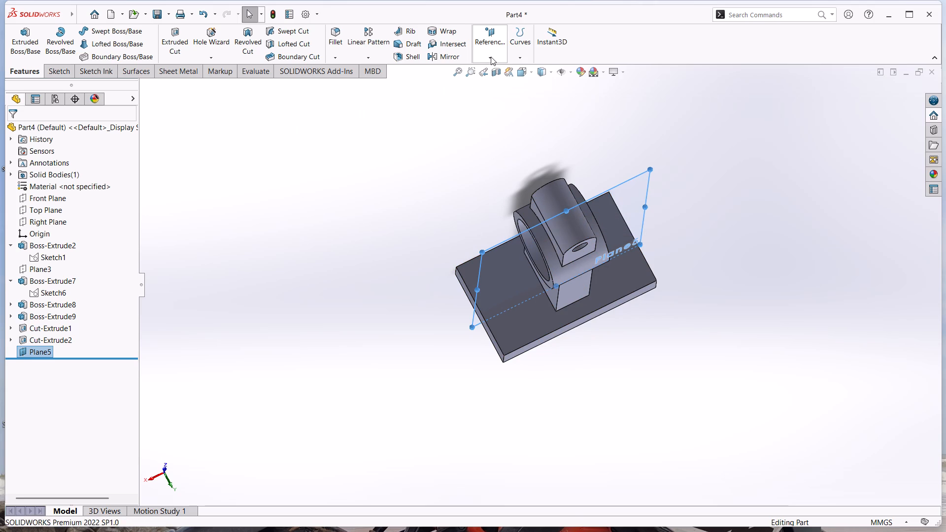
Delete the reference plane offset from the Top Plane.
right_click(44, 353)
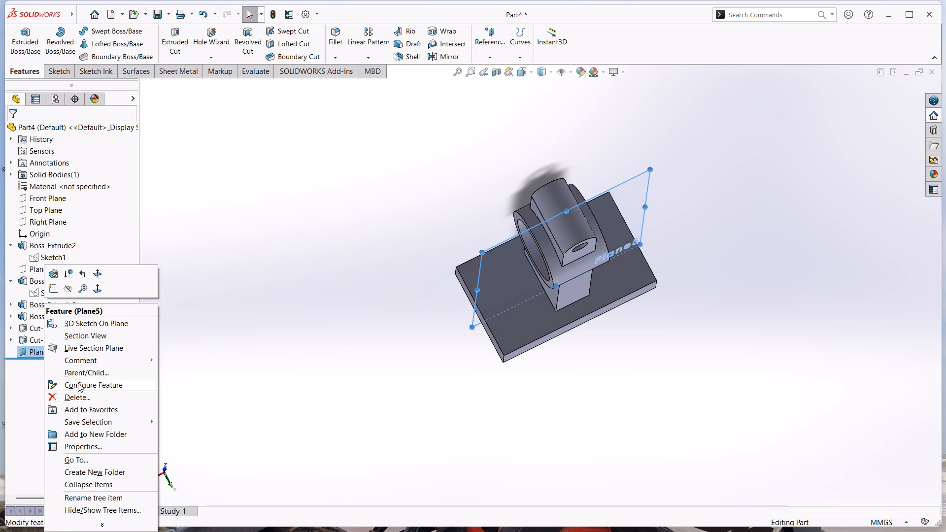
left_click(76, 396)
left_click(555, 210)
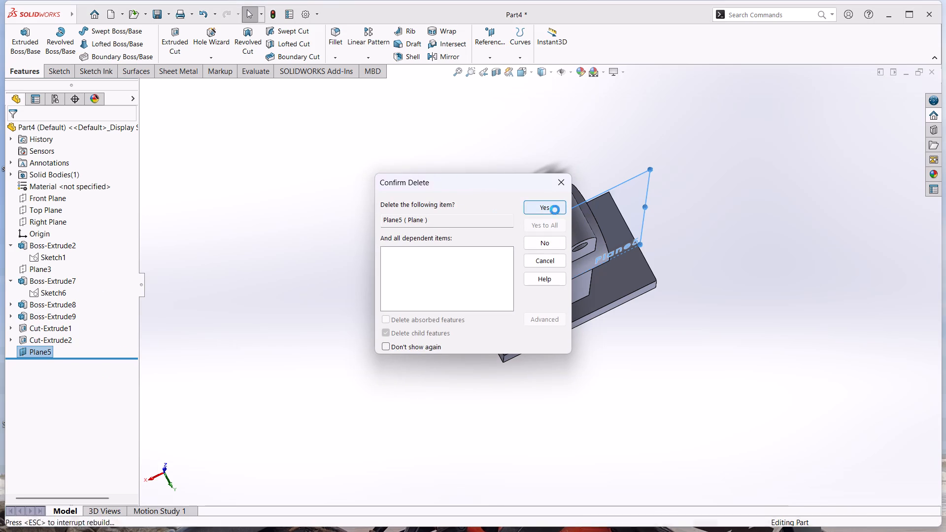
Set up a reference plane offset 166 mm from the Front Plane.
left_click(492, 55)
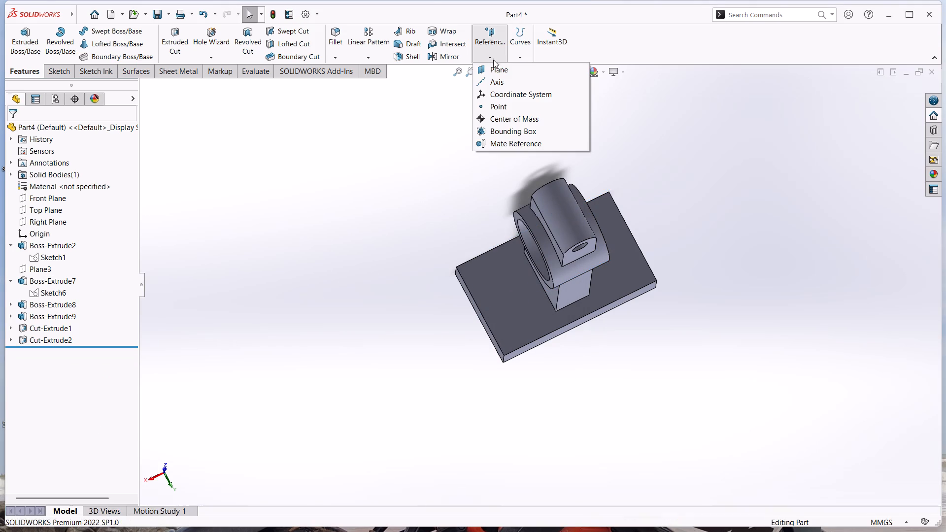
left_click(497, 67)
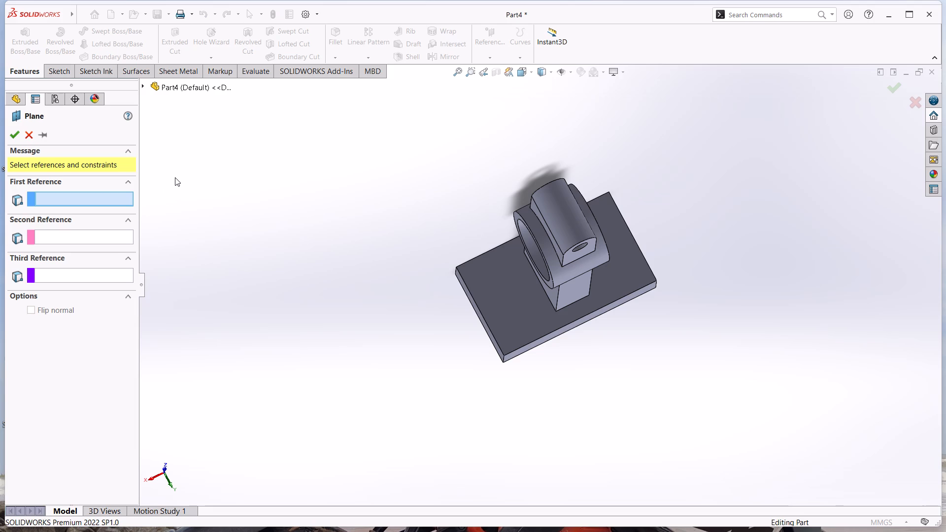
left_click(143, 86)
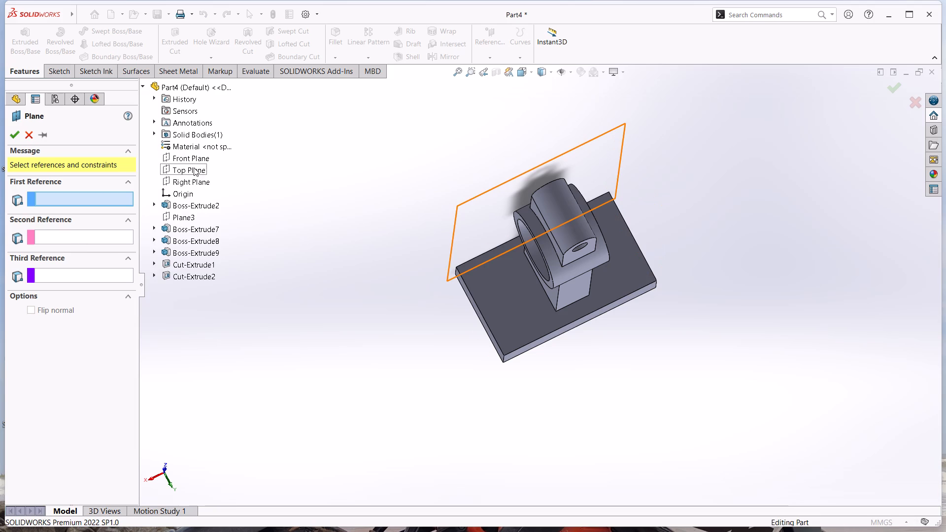
left_click(194, 160)
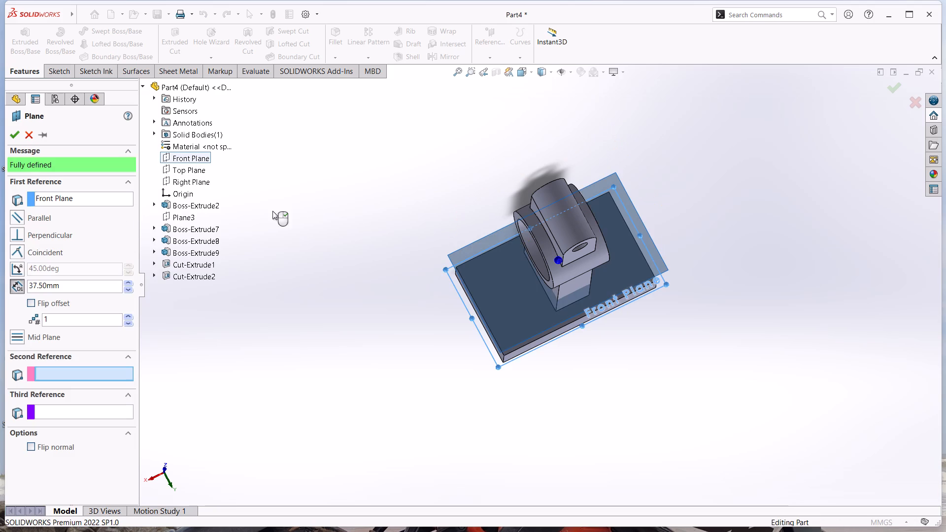
middle_click_drag(396, 326, 392, 249)
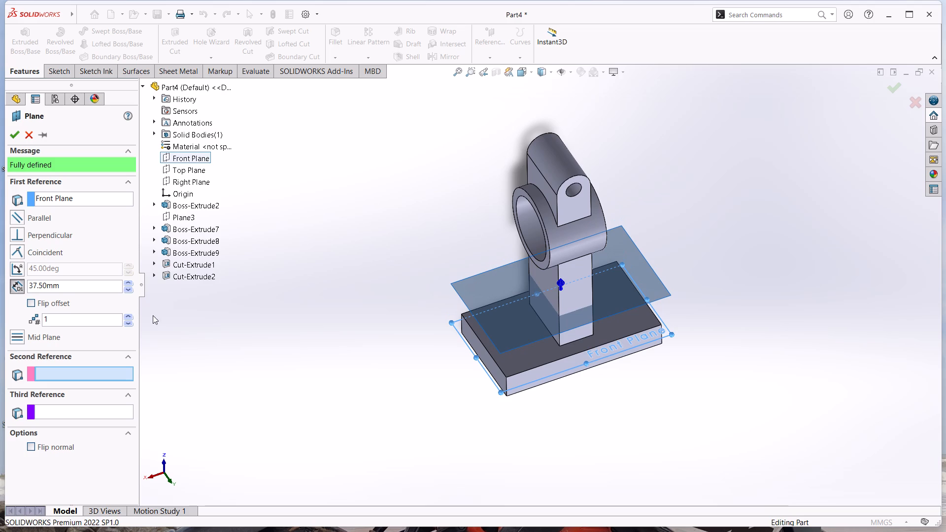
left_click(85, 282)
left_click_drag(86, 282, 0, 286)
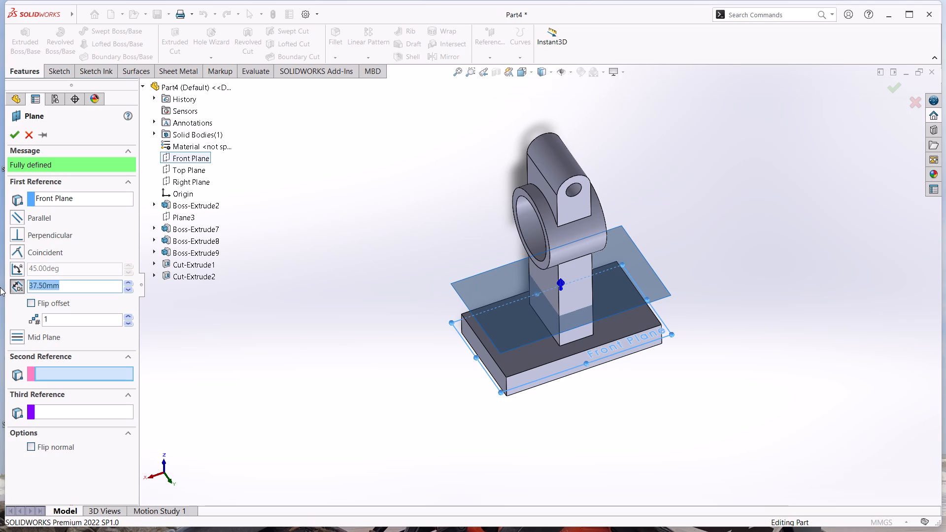
type("166")
left_click(194, 341)
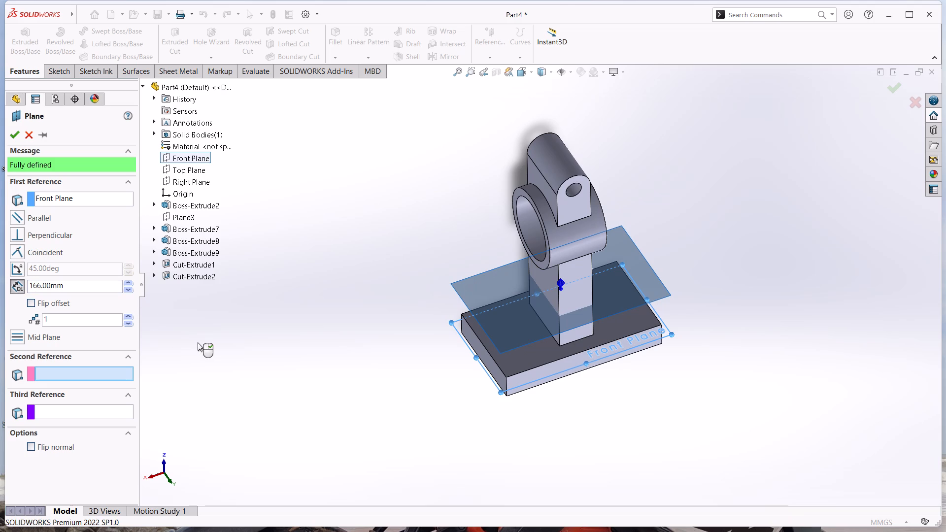
Check the offset plane's preview against the rounded end of the drilled arm and accept the plane.
middle_click_drag(274, 371, 277, 282)
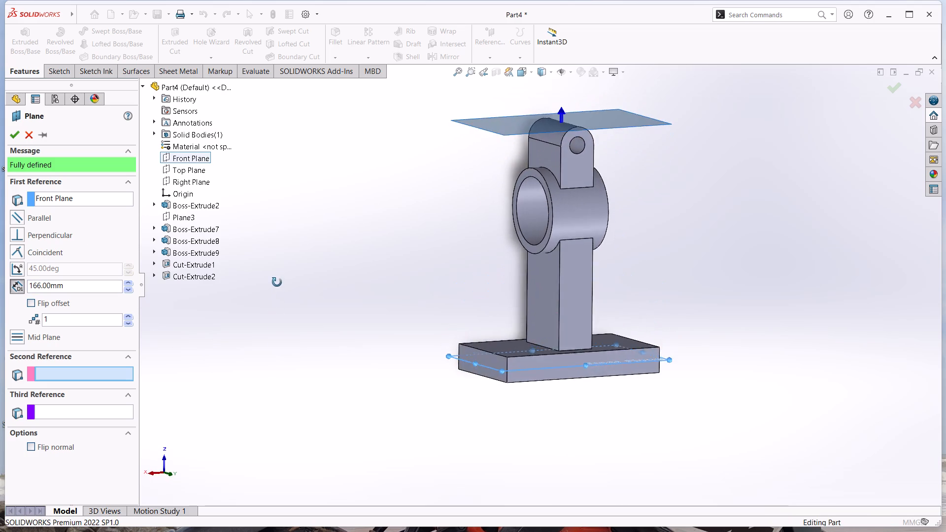
middle_click_drag(277, 282, 273, 259)
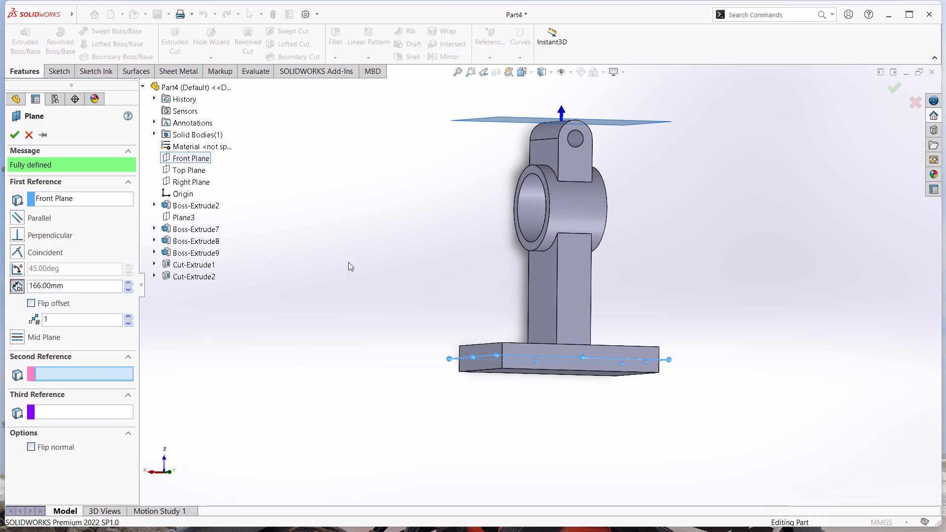
scroll(520, 198, "down", 4)
scroll(585, 205, "up", 2)
scroll(644, 174, "up", 1)
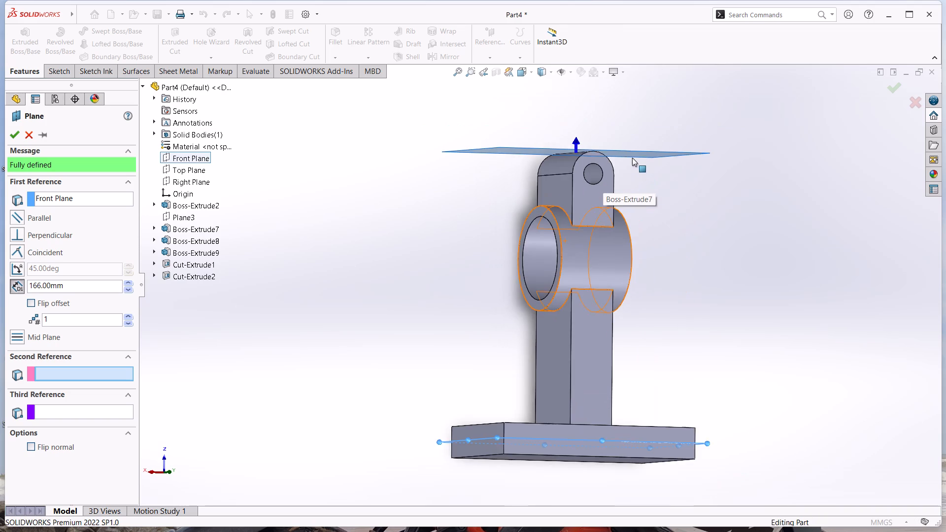
scroll(623, 143, "down", 4)
scroll(569, 182, "down", 3)
scroll(559, 242, "down", 1)
middle_click_drag(600, 271, 590, 269)
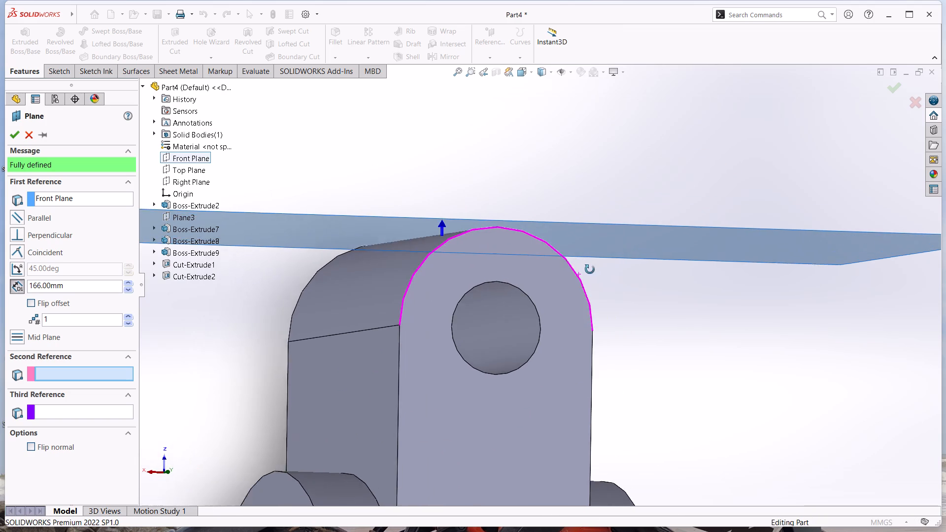
middle_click_drag(590, 269, 567, 274)
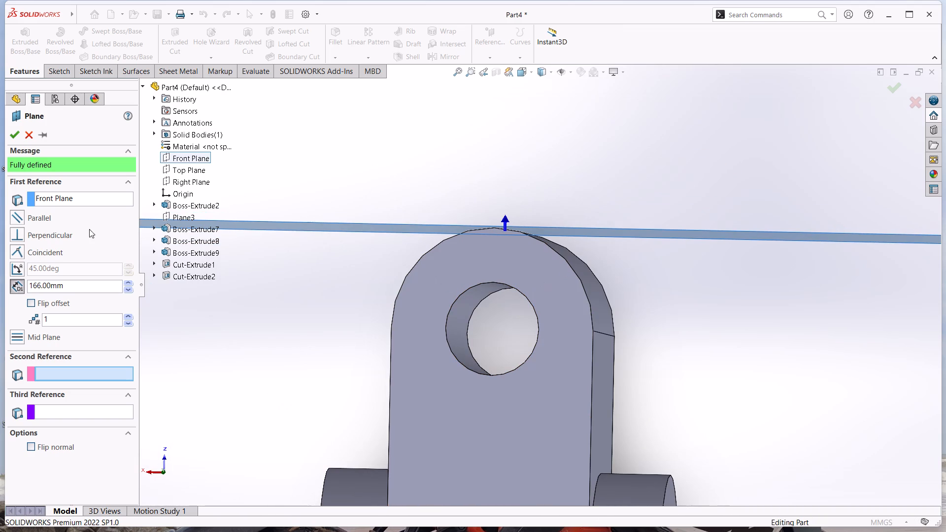
left_click(19, 132)
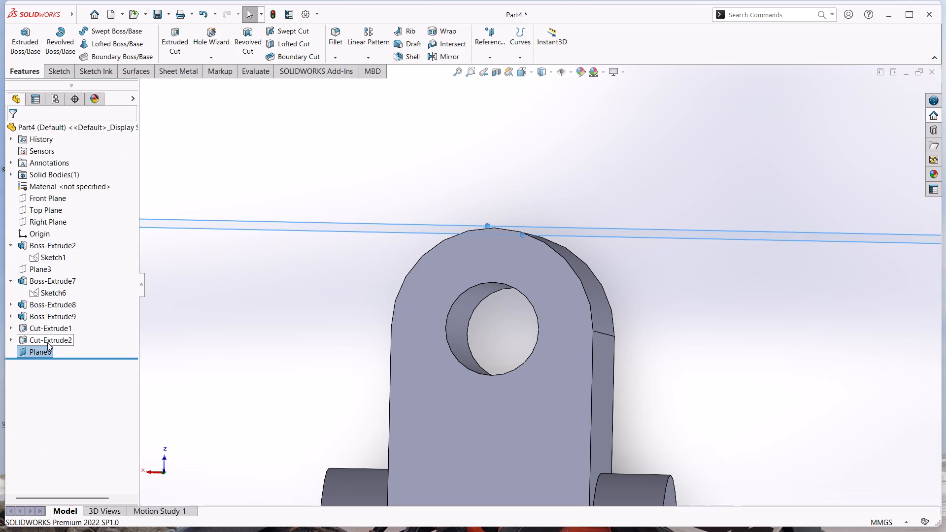
On the new plane, sketch a center rectangle about 38.8 × 7.2 mm, centred on the drilled arm.
right_click(30, 353)
left_click(42, 290)
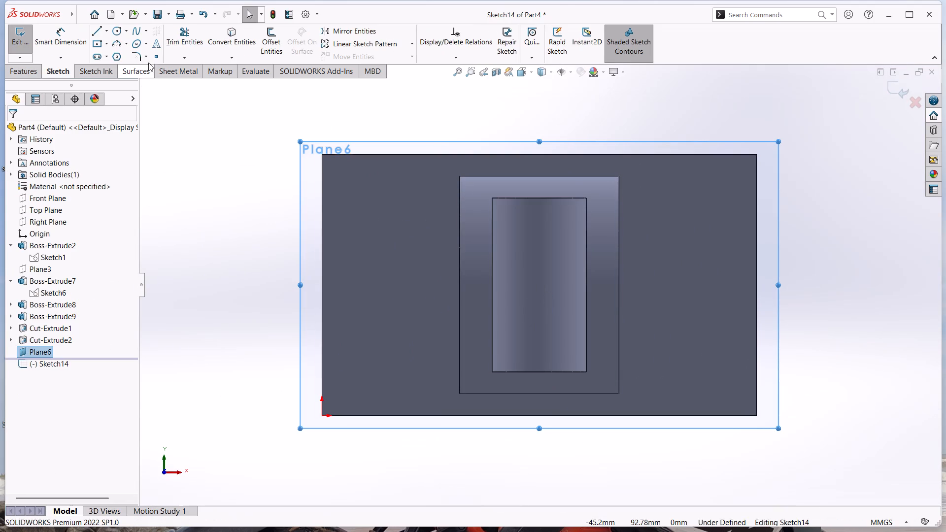
left_click(97, 45)
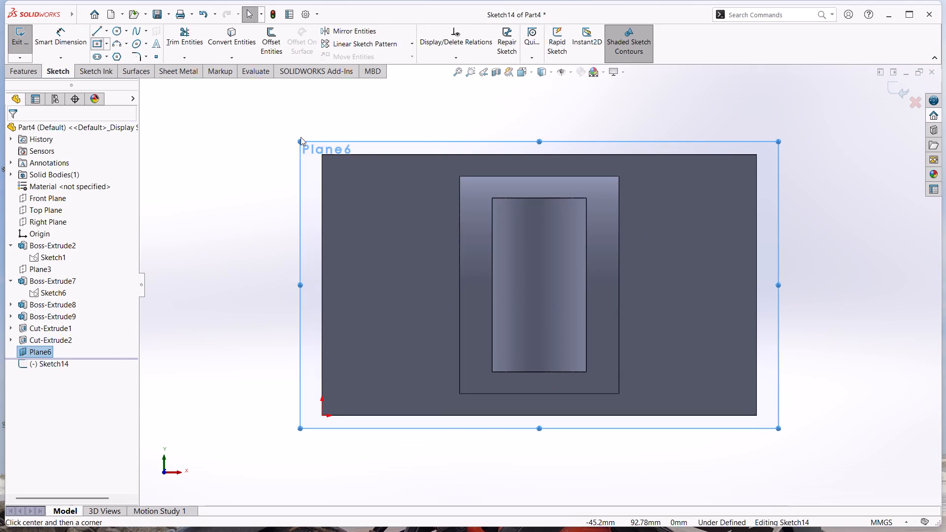
middle_click_drag(584, 449, 572, 478)
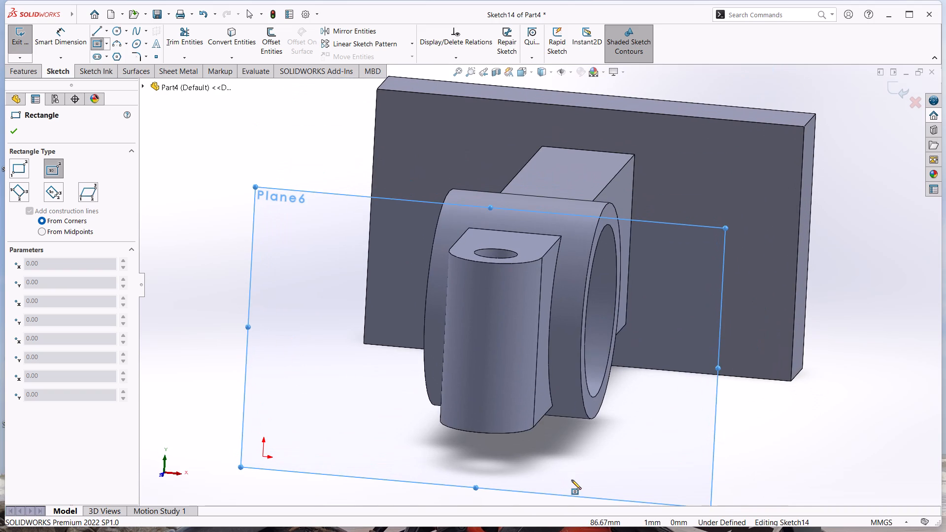
key("ctrl+8")
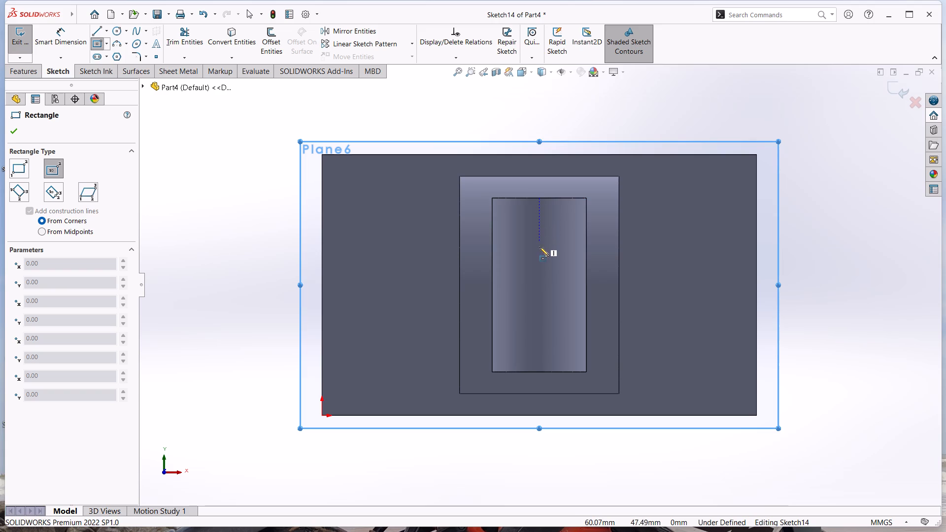
left_click(542, 287)
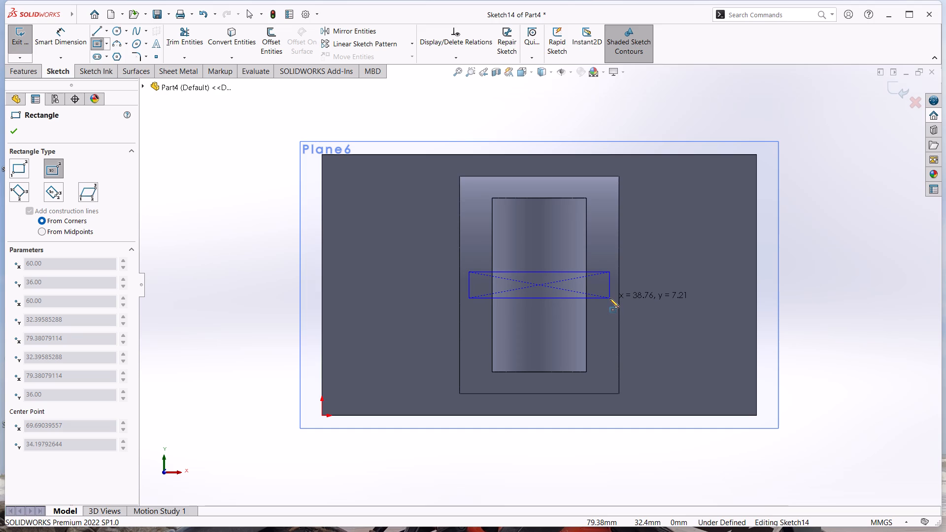
left_click(609, 298)
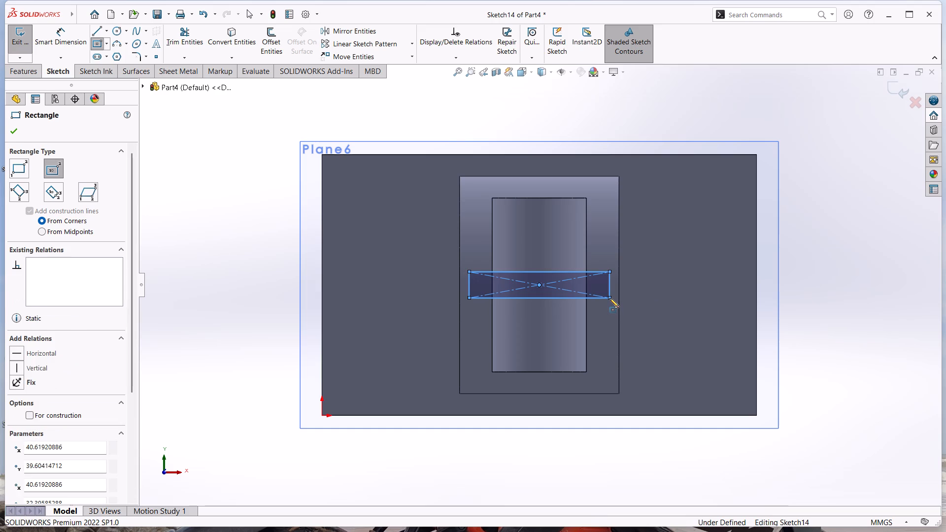
key("Escape")
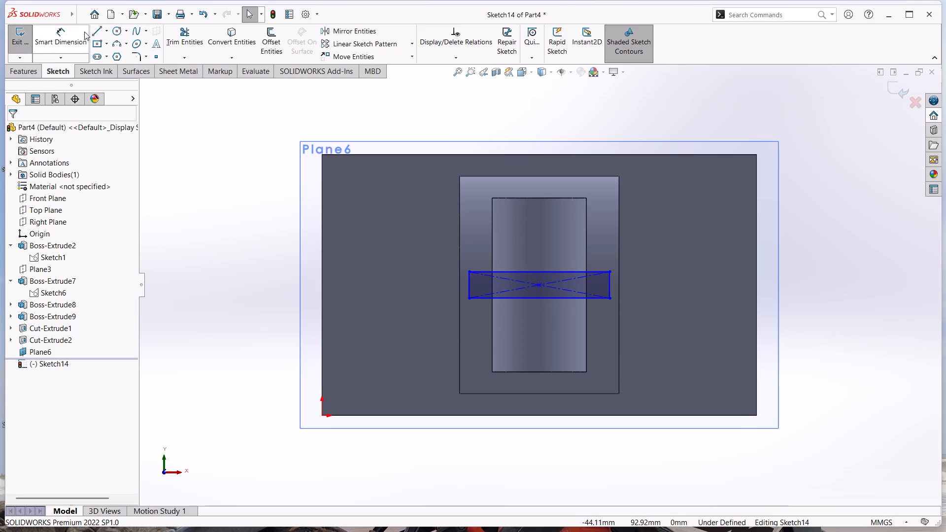
Dimension the rectangle's short side to 4 mm.
left_click(79, 34)
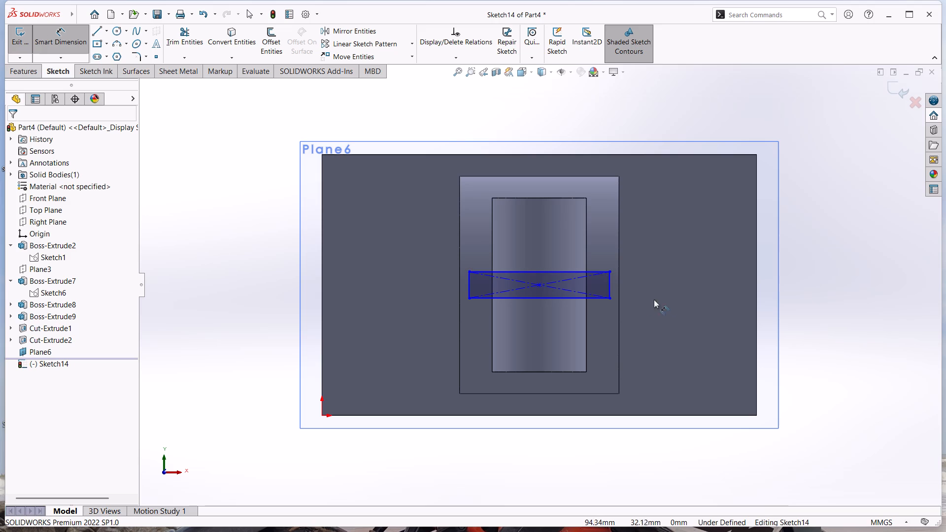
left_click(609, 286)
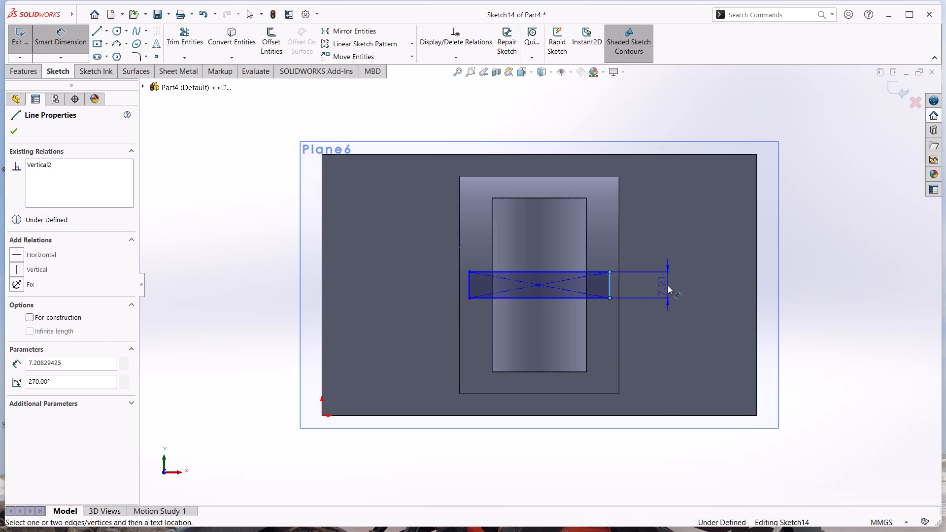
left_click(668, 285)
key("4")
key("Return")
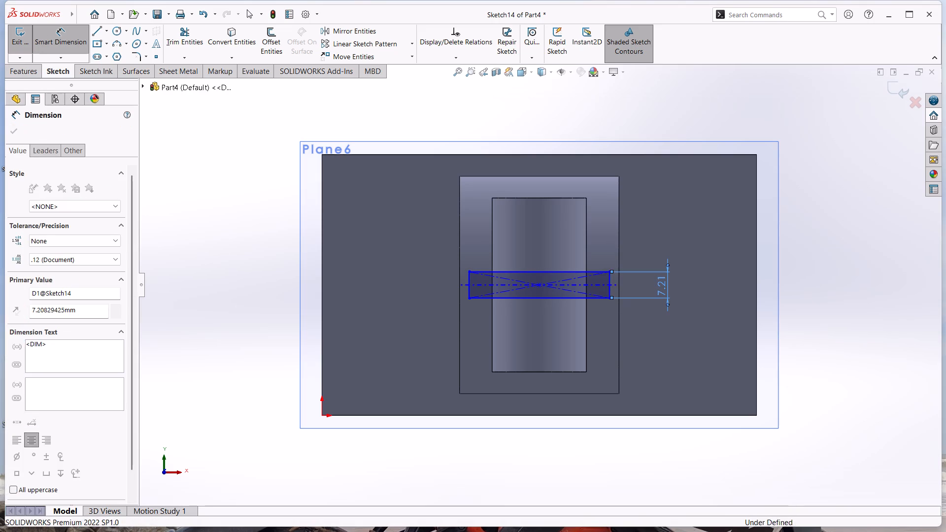
left_click(640, 457)
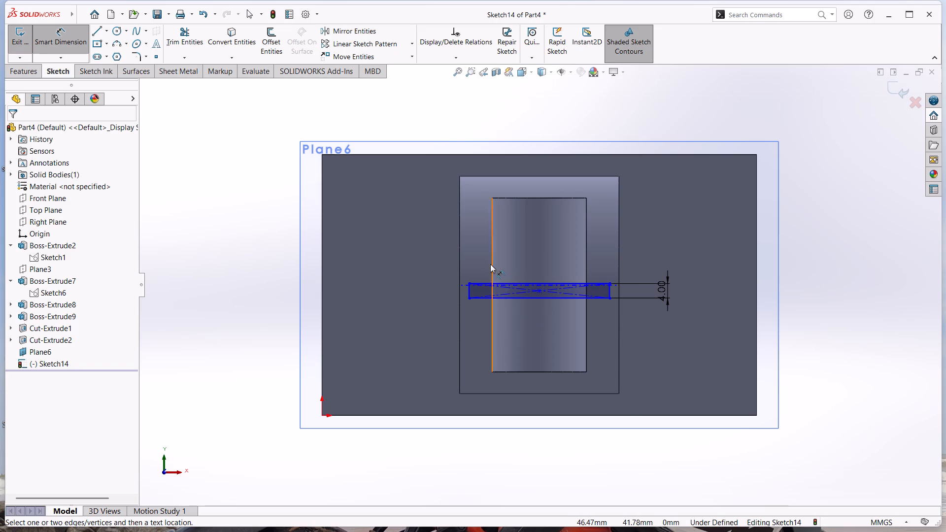
Dimension the distance between the rectangle's left short side and the ring's adjacent end edge to 0 mm.
left_click(460, 274)
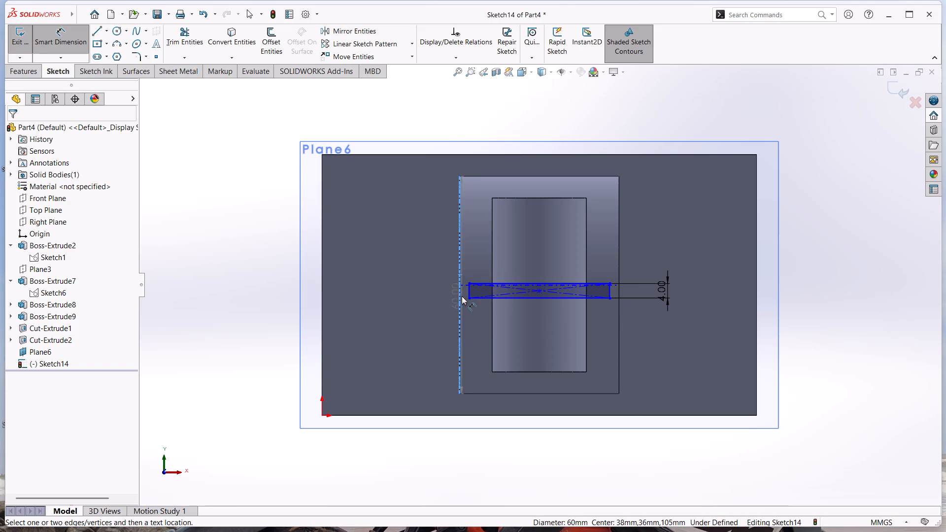
left_click(469, 289, "ctrl")
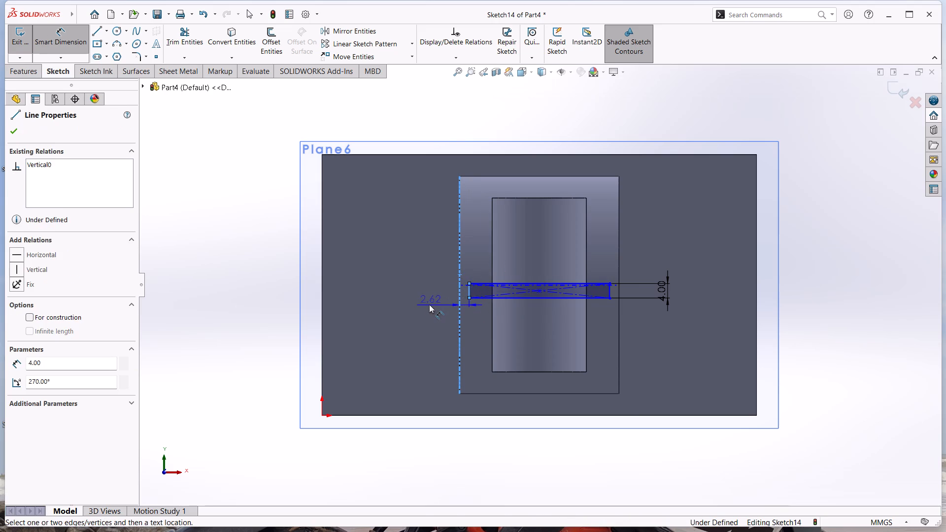
left_click(426, 303)
key("0")
key("Return")
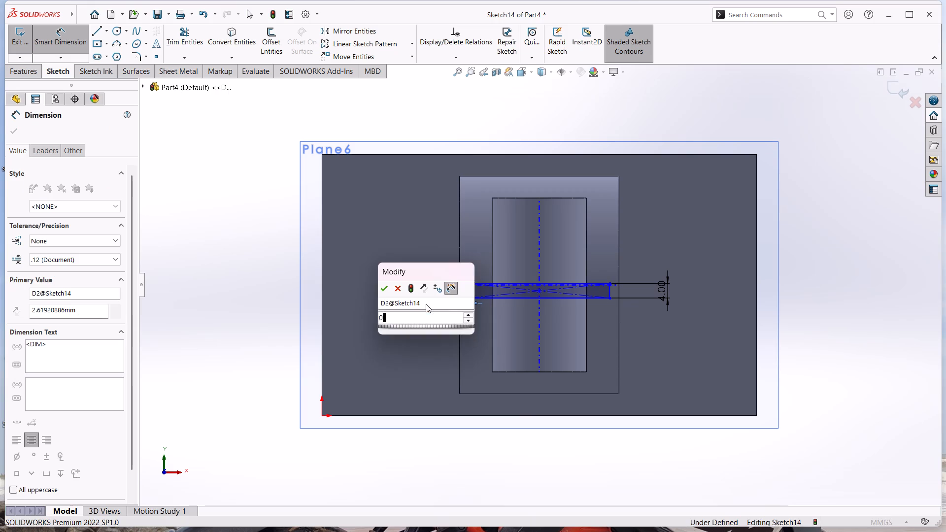
left_click(541, 471)
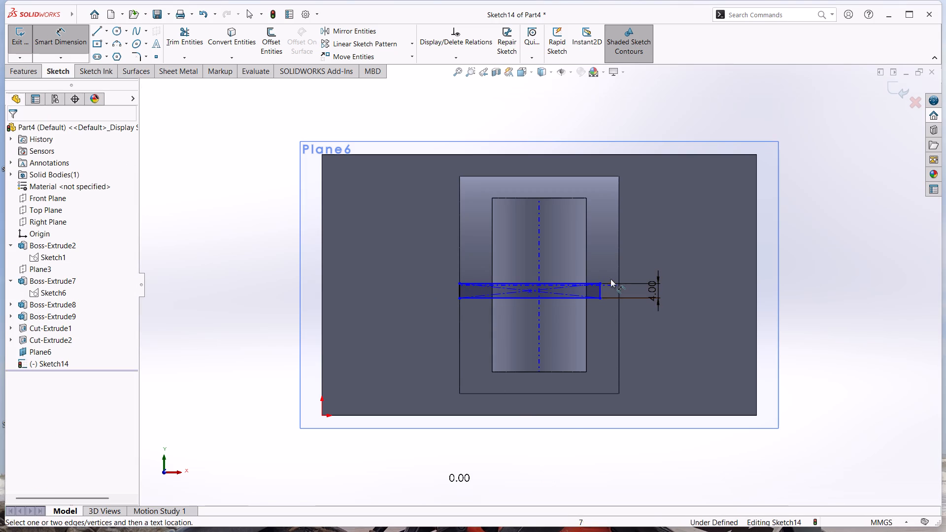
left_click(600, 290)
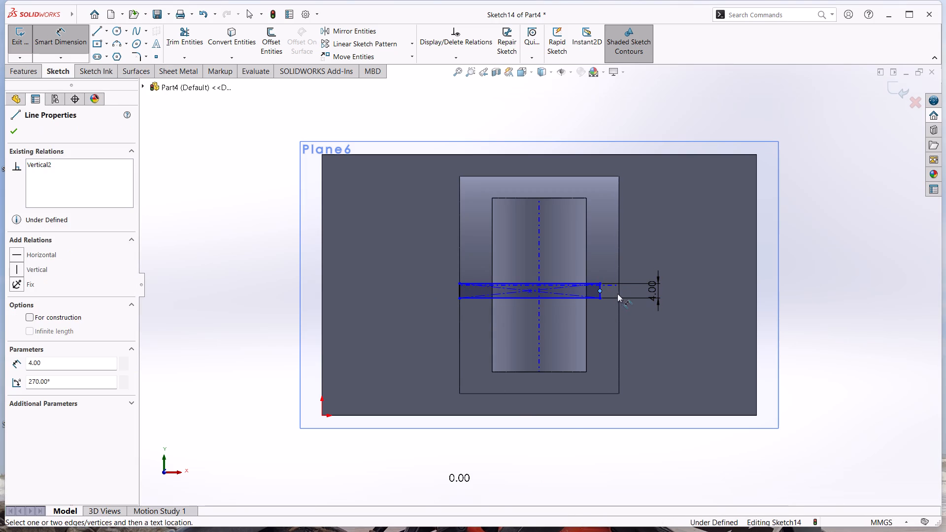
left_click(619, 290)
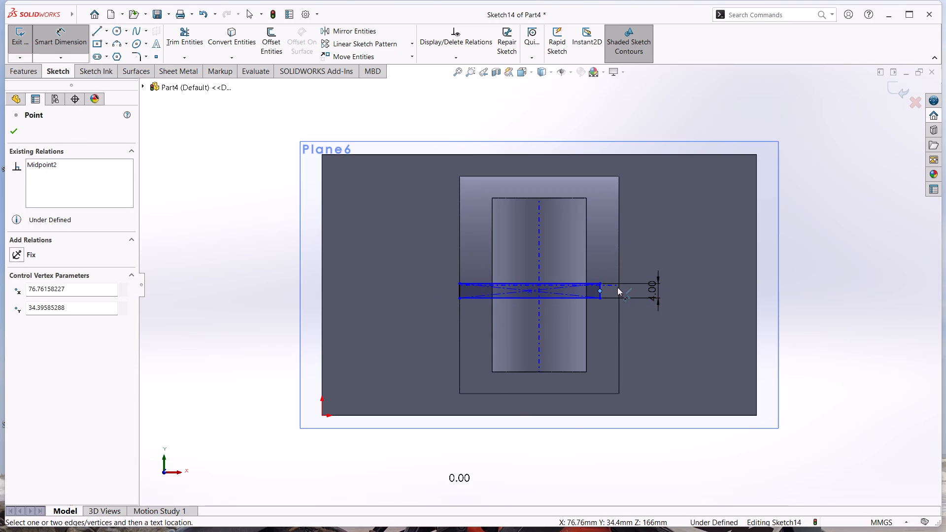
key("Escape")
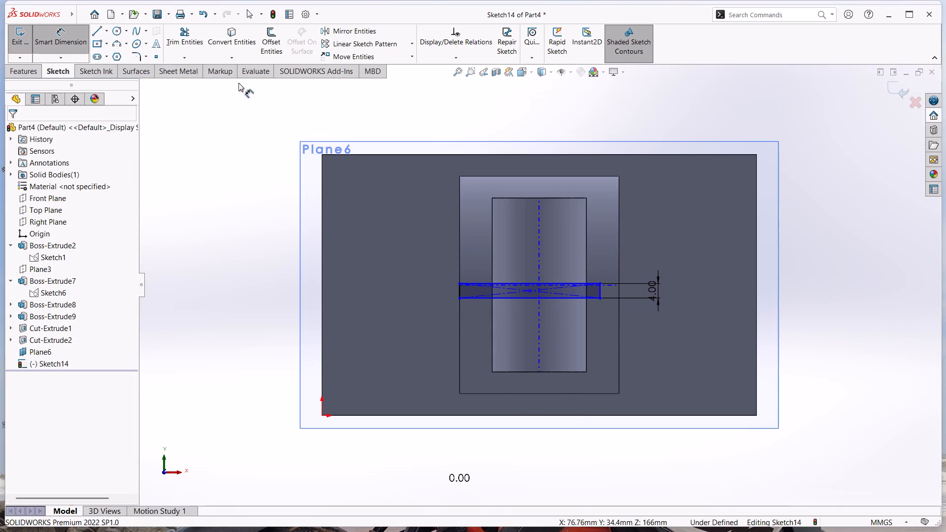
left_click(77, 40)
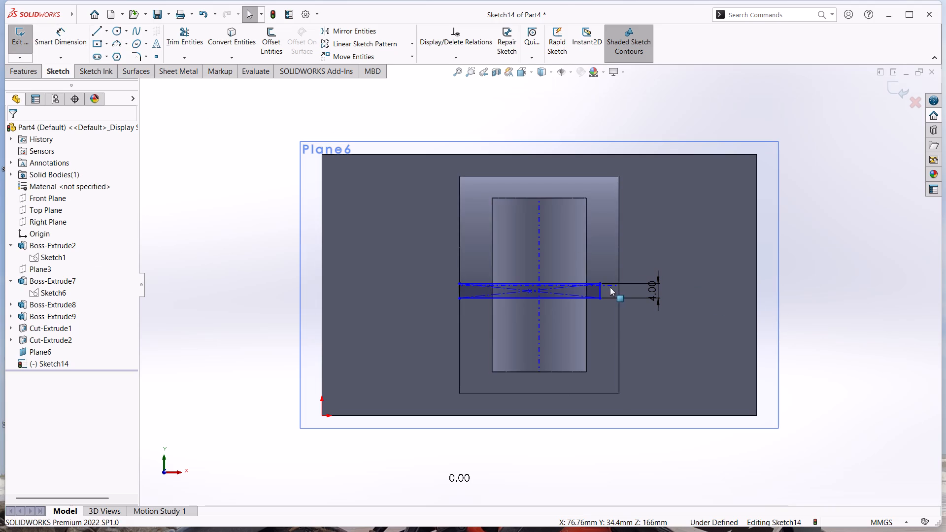
Make the rectangle's other short side collinear with the ring's opposite end edge.
left_click(619, 291)
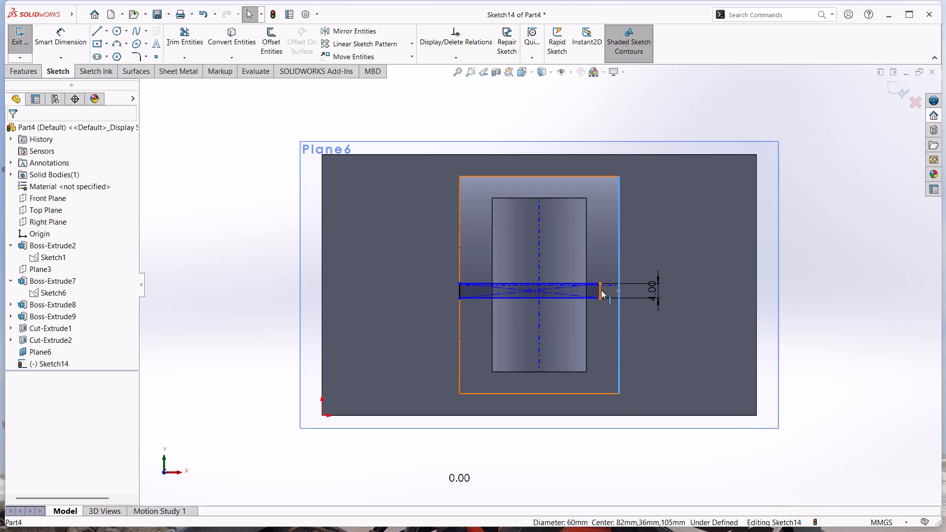
left_click(601, 290, "ctrl")
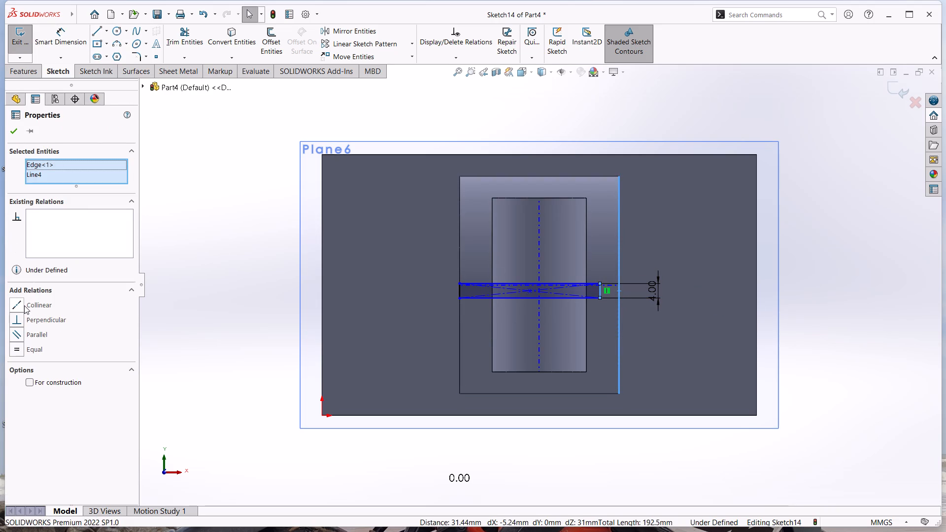
left_click(24, 305)
left_click(11, 133)
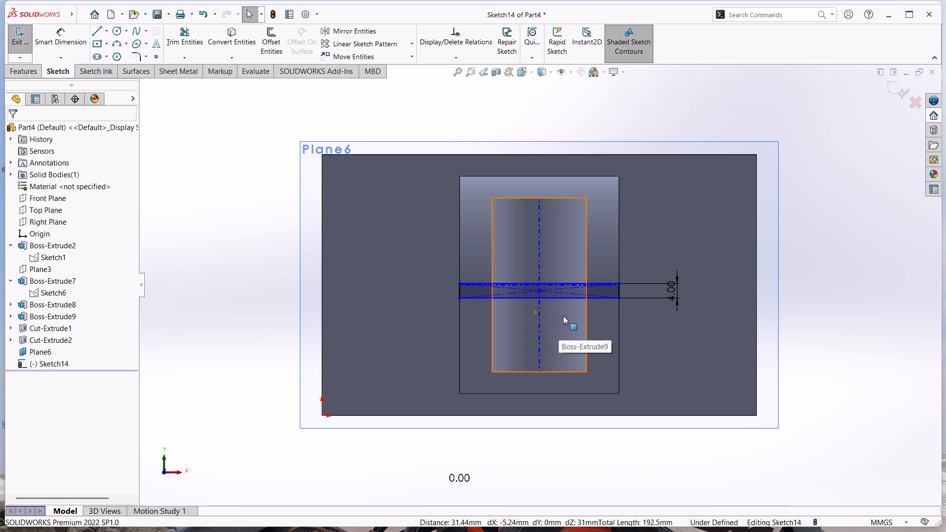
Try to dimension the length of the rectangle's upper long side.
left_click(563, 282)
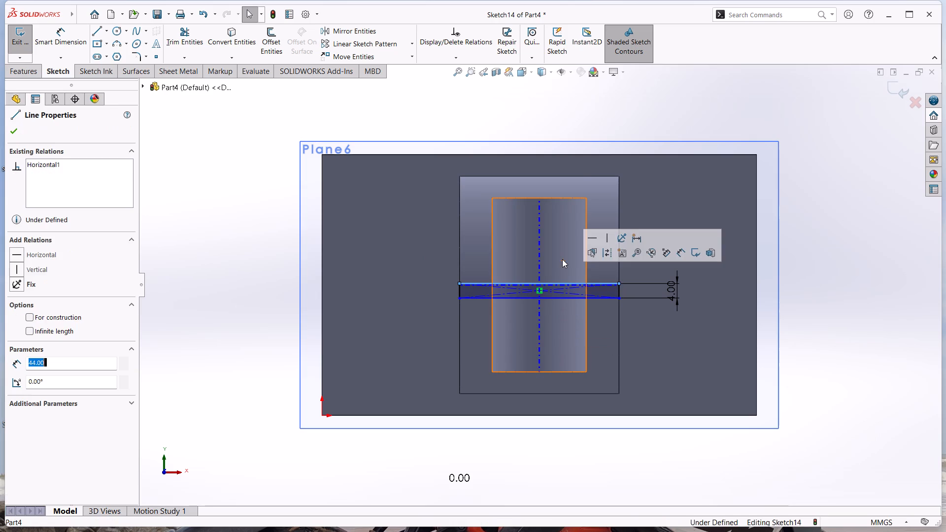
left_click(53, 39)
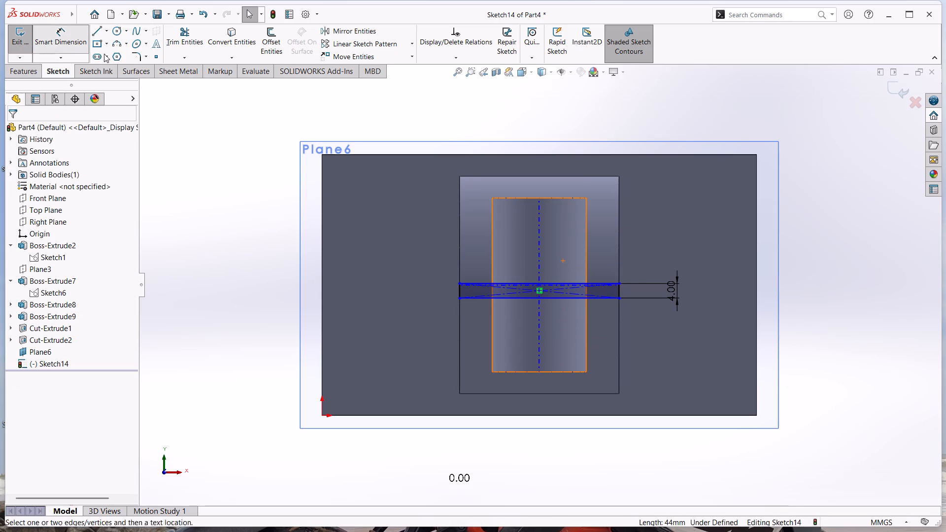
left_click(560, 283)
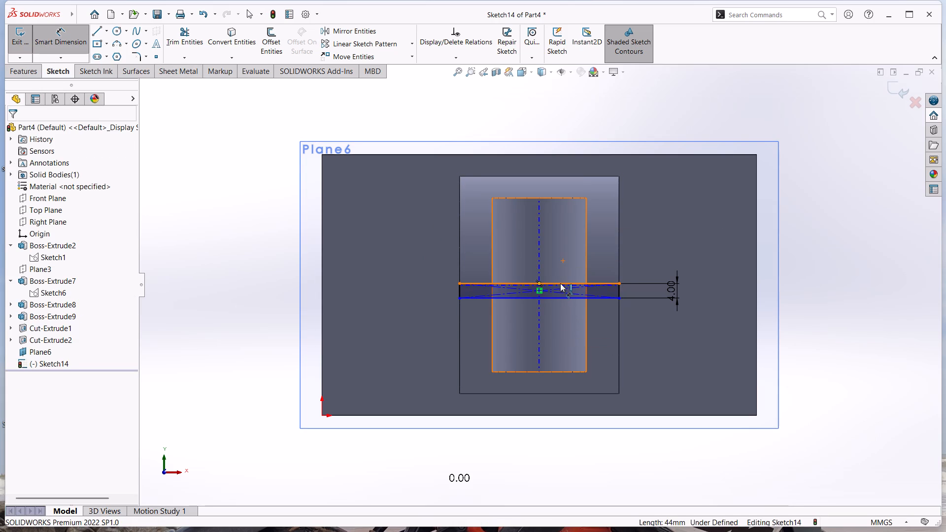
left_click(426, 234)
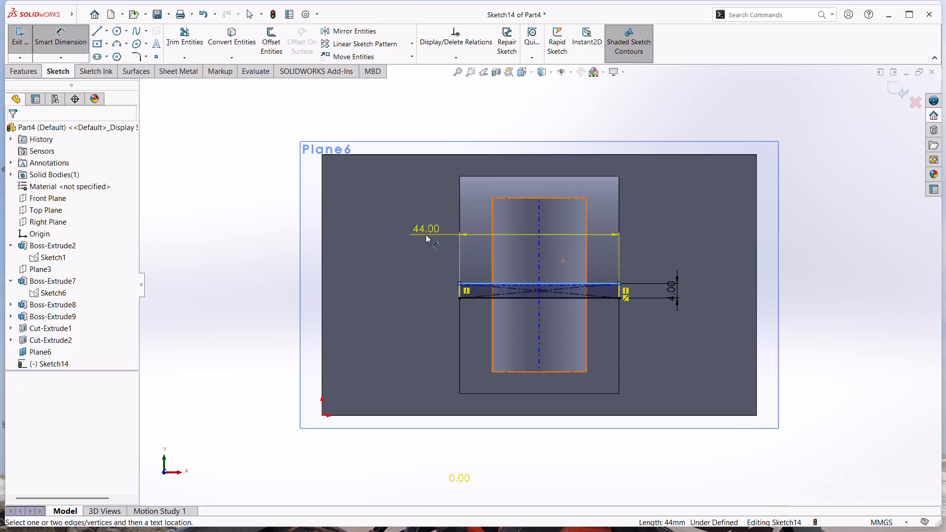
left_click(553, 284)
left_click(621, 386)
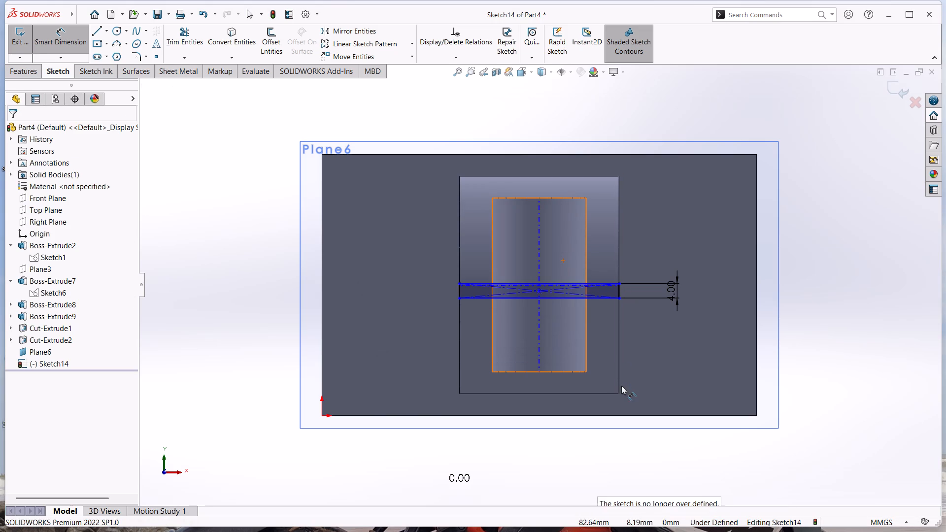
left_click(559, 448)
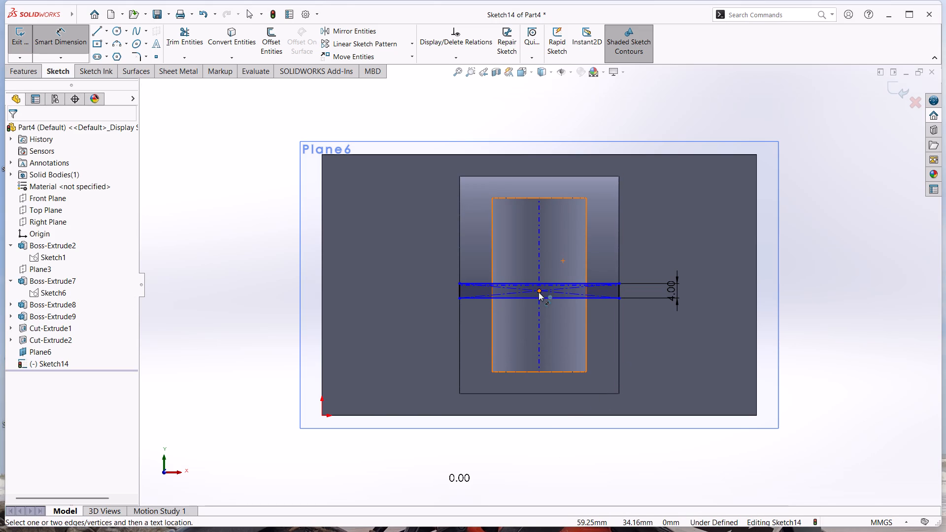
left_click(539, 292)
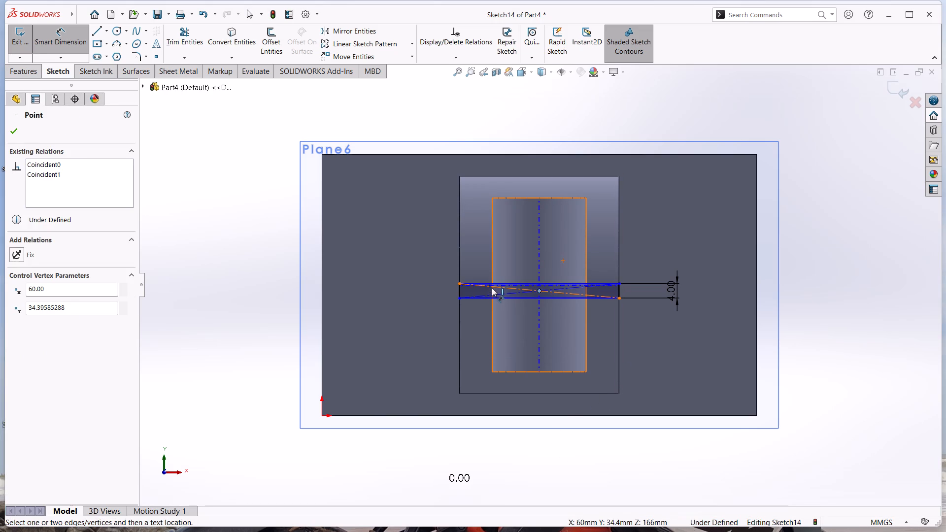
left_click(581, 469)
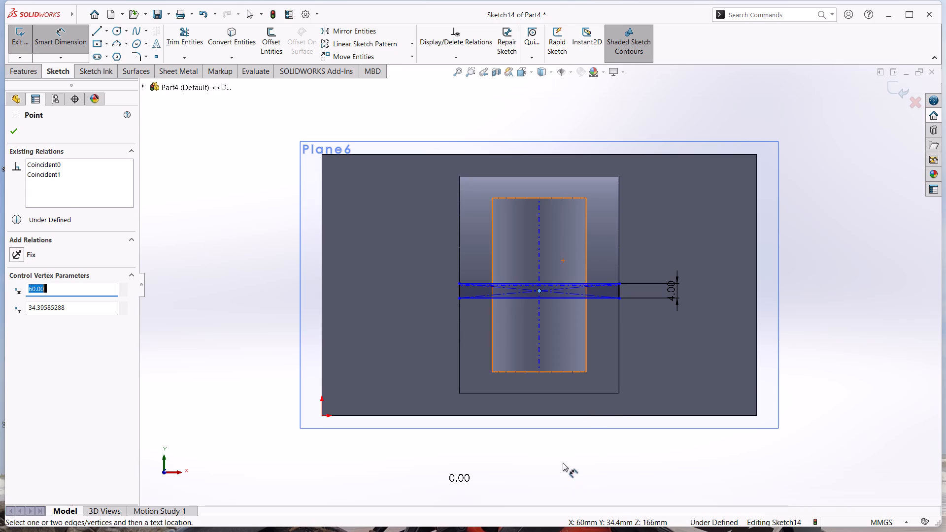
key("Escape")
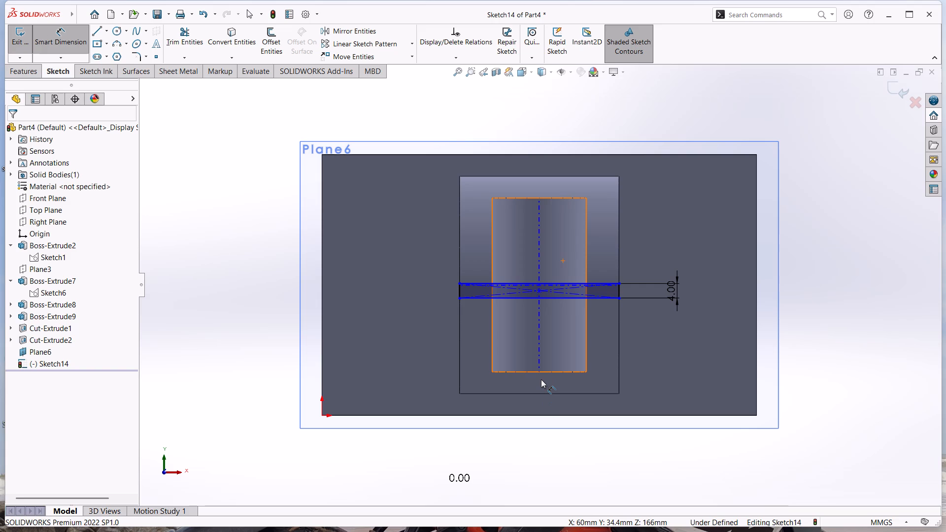
Examine the bracket from several angles, checking the rectangle sketch's position relative to the drilled arm and the ring.
middle_click_drag(809, 421, 809, 405)
middle_click_drag(809, 405, 811, 316)
scroll(811, 316, "up", 1)
middle_click_drag(757, 287, 795, 253)
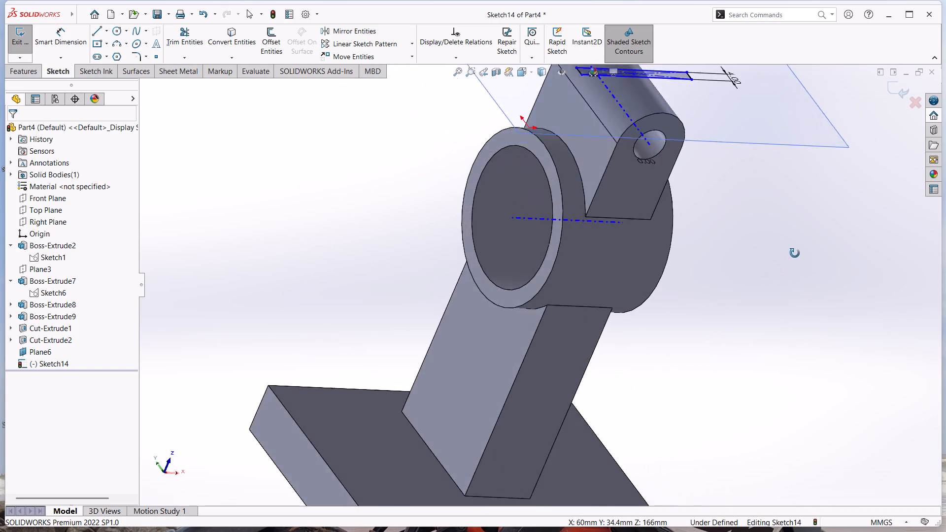
middle_click_drag(795, 253, 838, 246)
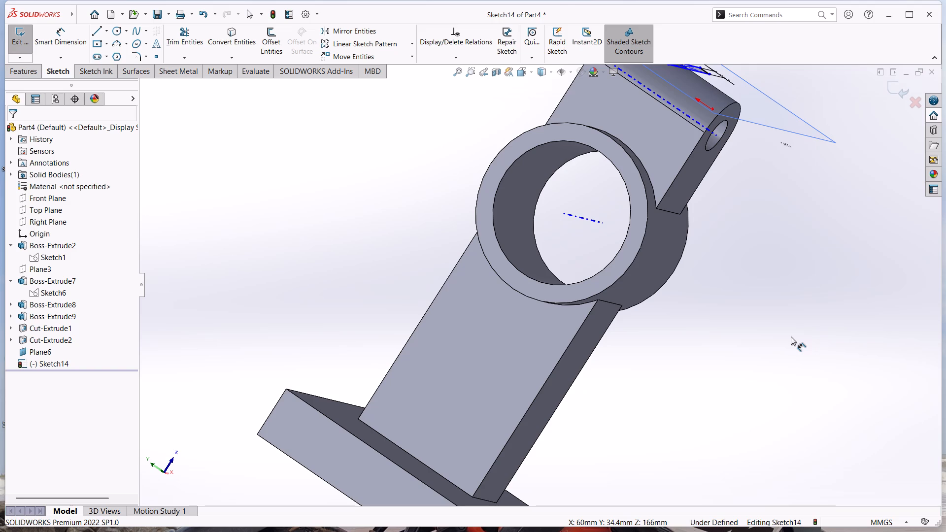
middle_click(791, 336)
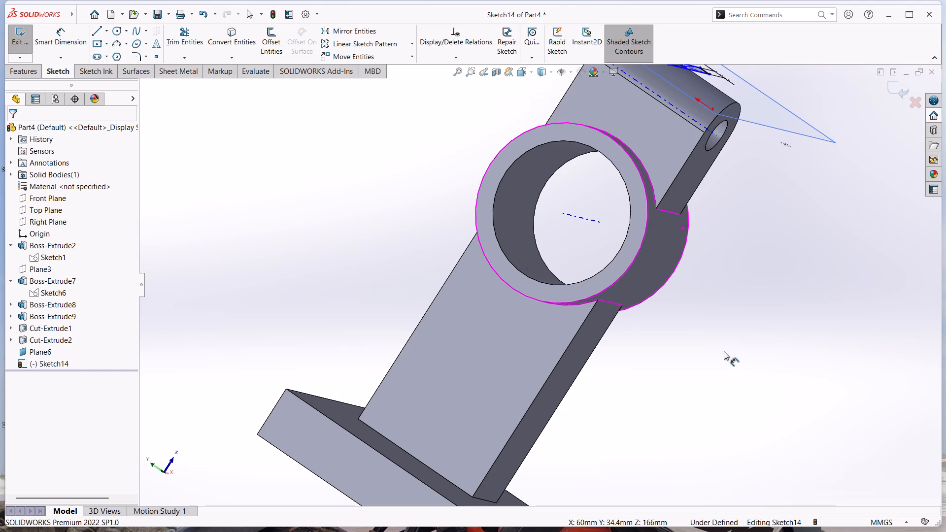
middle_click_drag(762, 292, 770, 265)
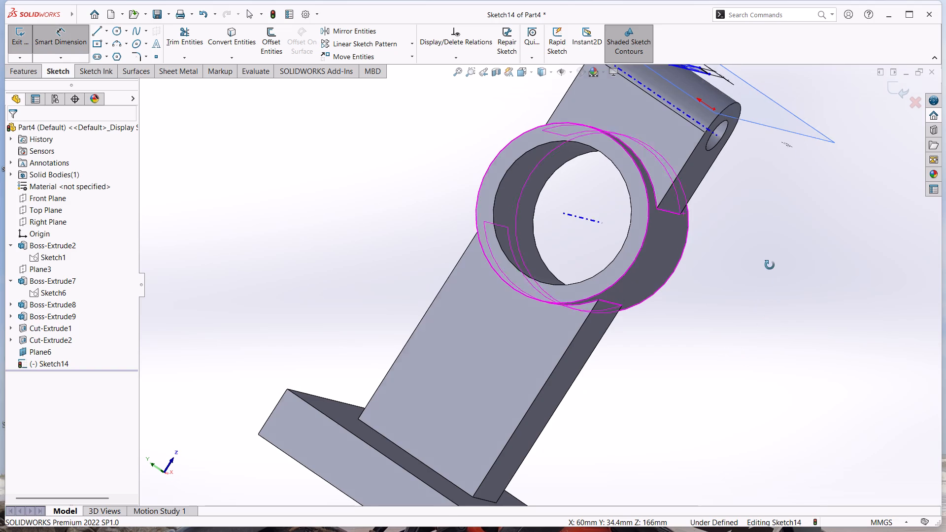
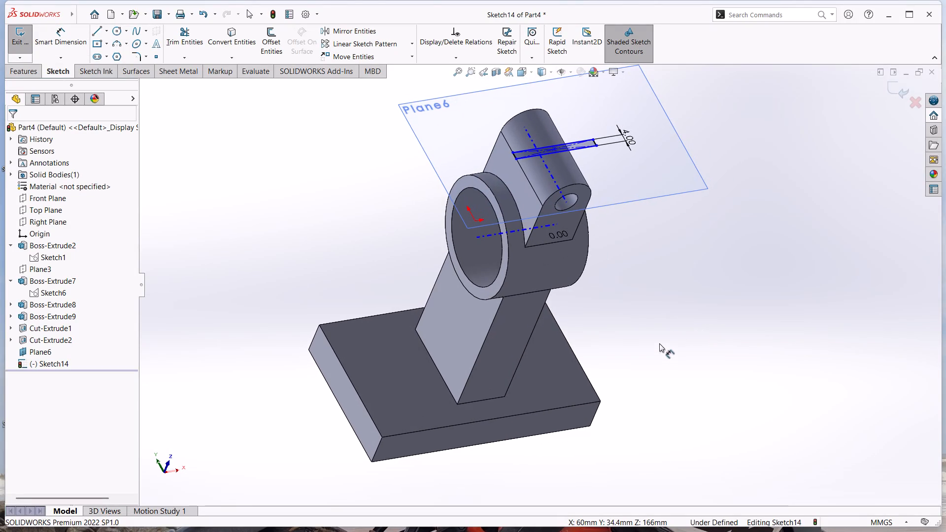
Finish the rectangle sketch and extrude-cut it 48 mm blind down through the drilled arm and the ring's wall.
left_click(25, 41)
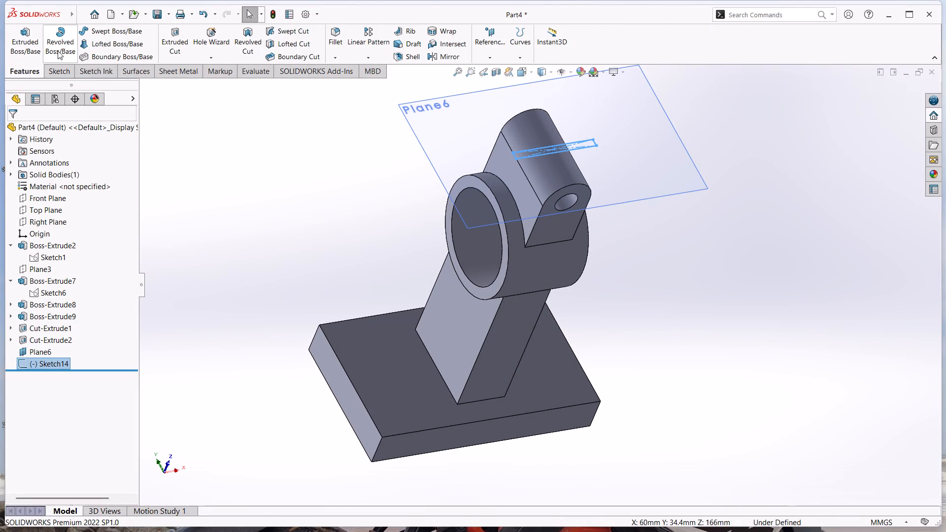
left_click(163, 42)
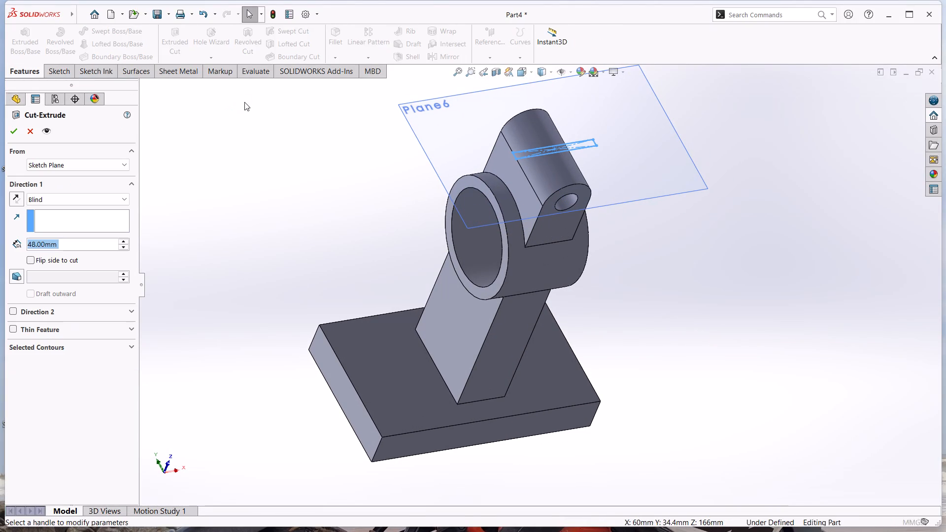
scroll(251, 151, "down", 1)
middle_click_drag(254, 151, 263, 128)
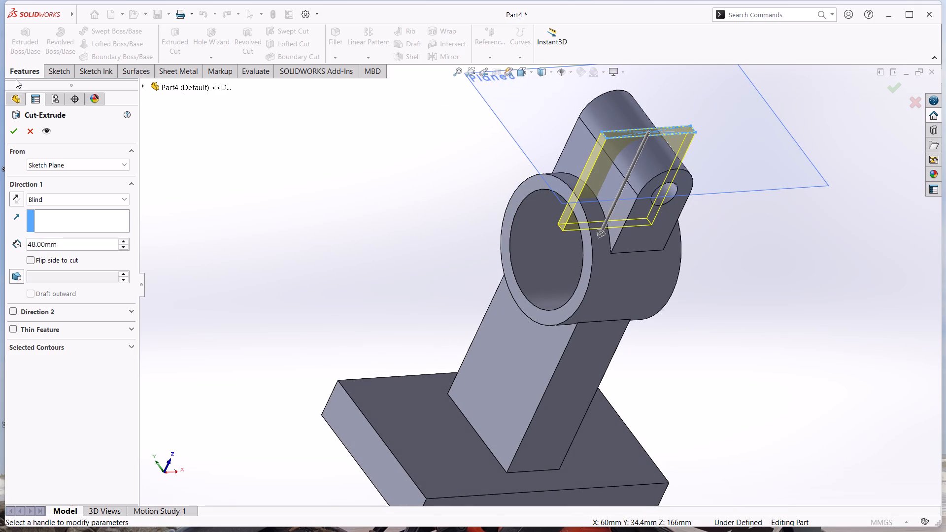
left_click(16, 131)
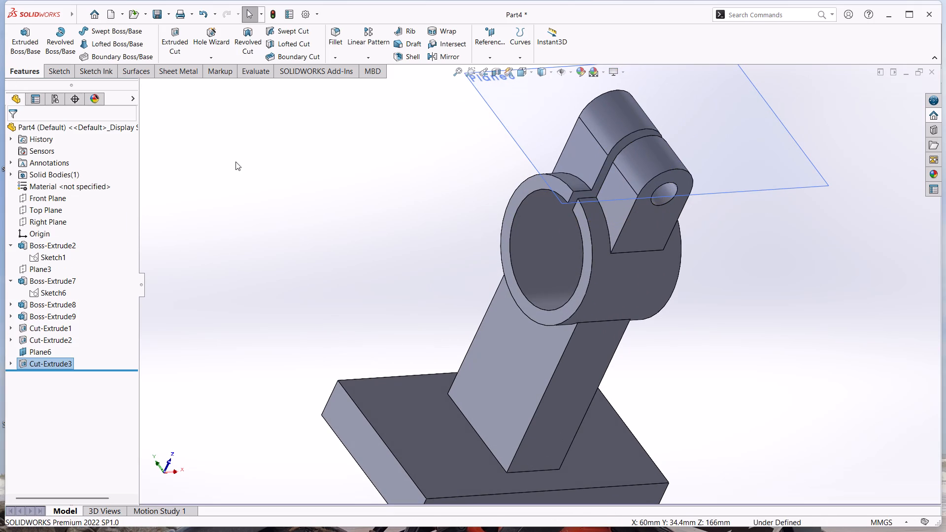
Examine the slotted bracket from several angles, checking the slot through the arm and the ring and the arm's hole.
middle_click_drag(236, 162, 279, 177)
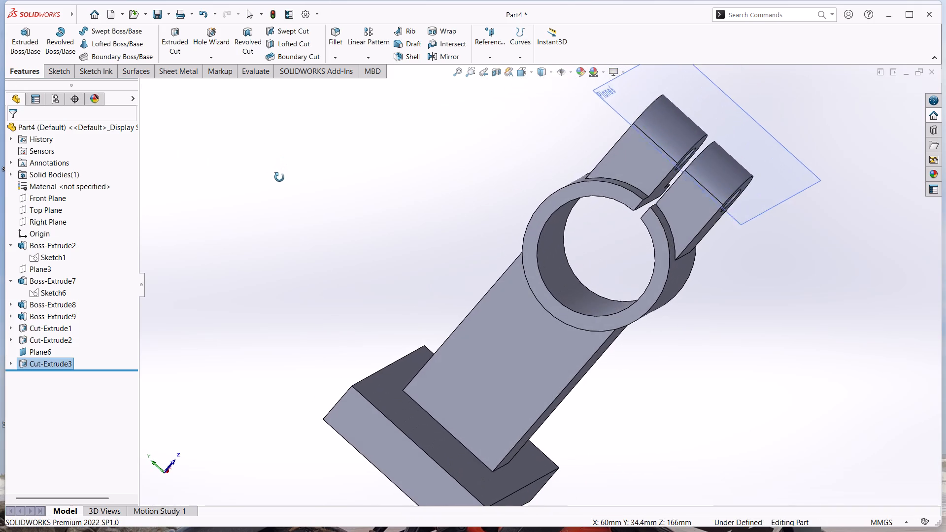
middle_click_drag(279, 177, 288, 177)
middle_click_drag(340, 180, 345, 160)
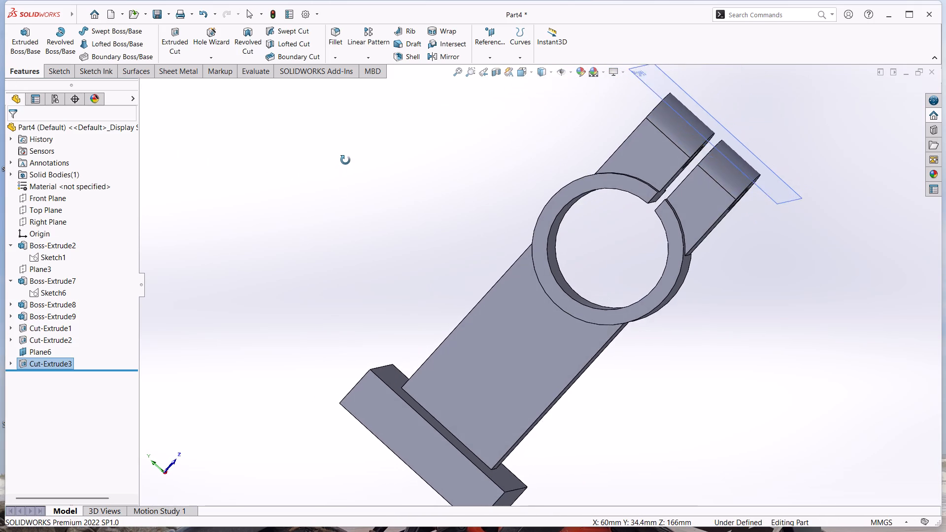
middle_click_drag(345, 160, 353, 166)
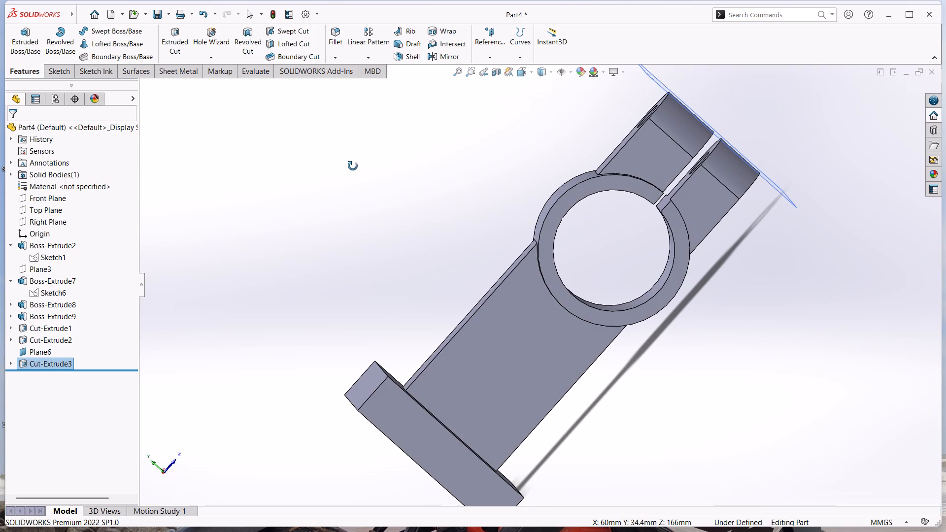
middle_click_drag(353, 166, 344, 158)
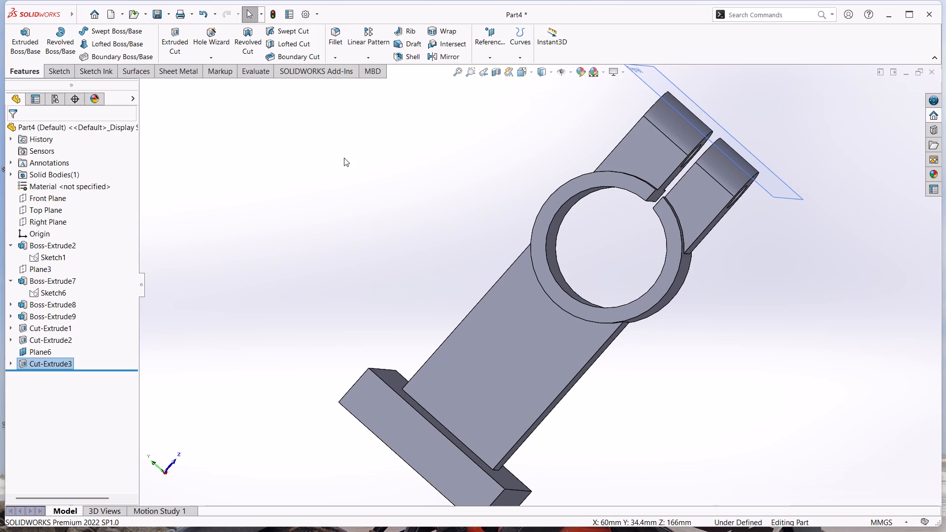
scroll(381, 133, "down", 2)
scroll(425, 152, "up", 1)
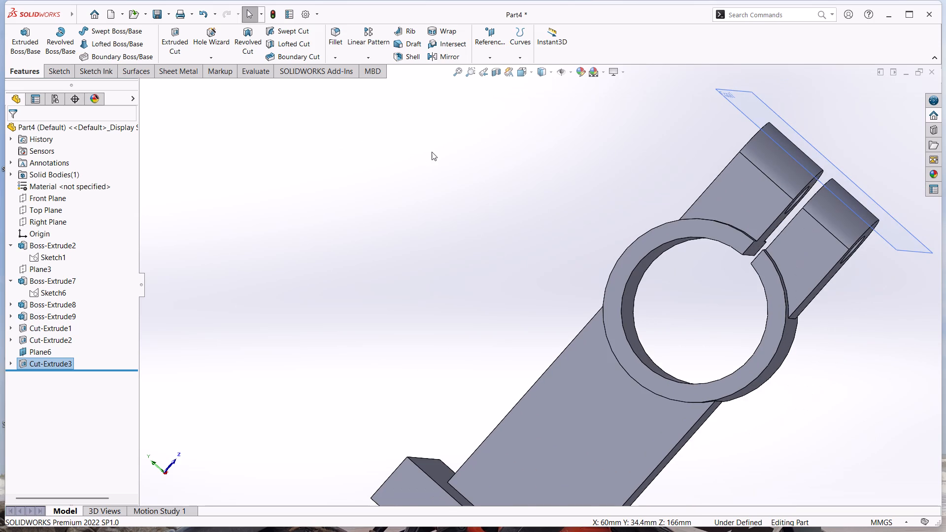
scroll(432, 152, "up", 1)
middle_click_drag(432, 152, 447, 169)
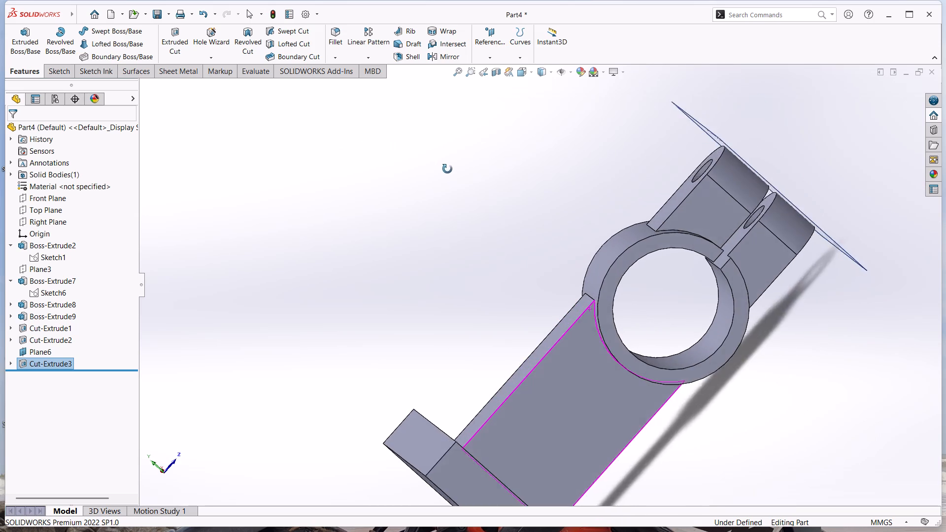
middle_click_drag(447, 169, 475, 217)
middle_click_drag(455, 218, 453, 218)
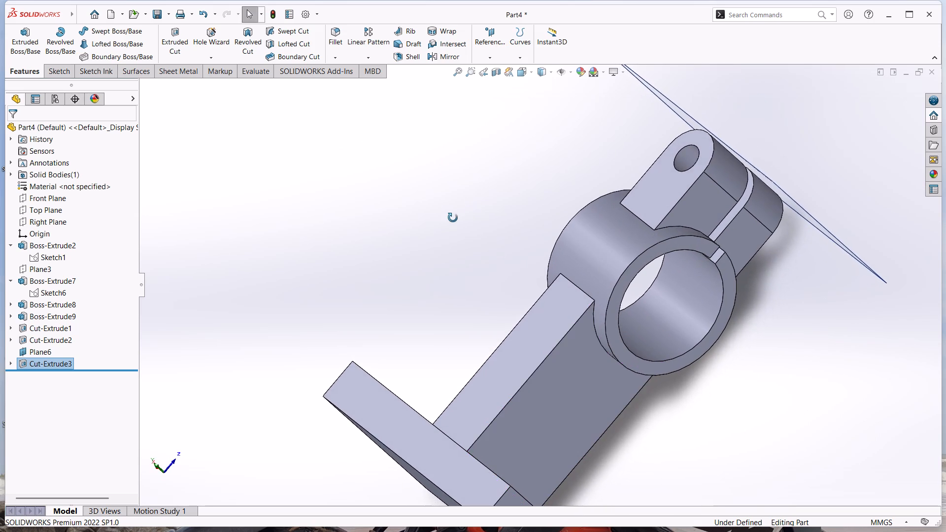
middle_click_drag(453, 218, 412, 202)
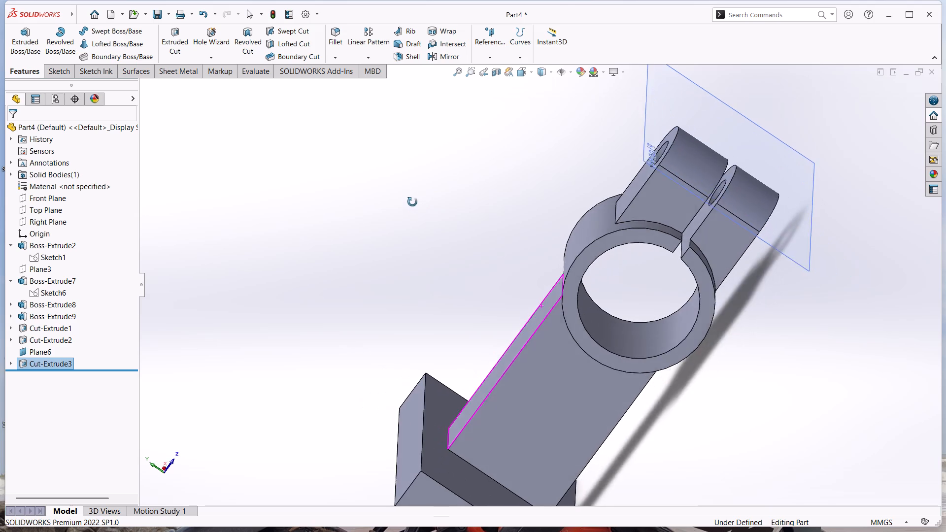
middle_click_drag(412, 202, 406, 169)
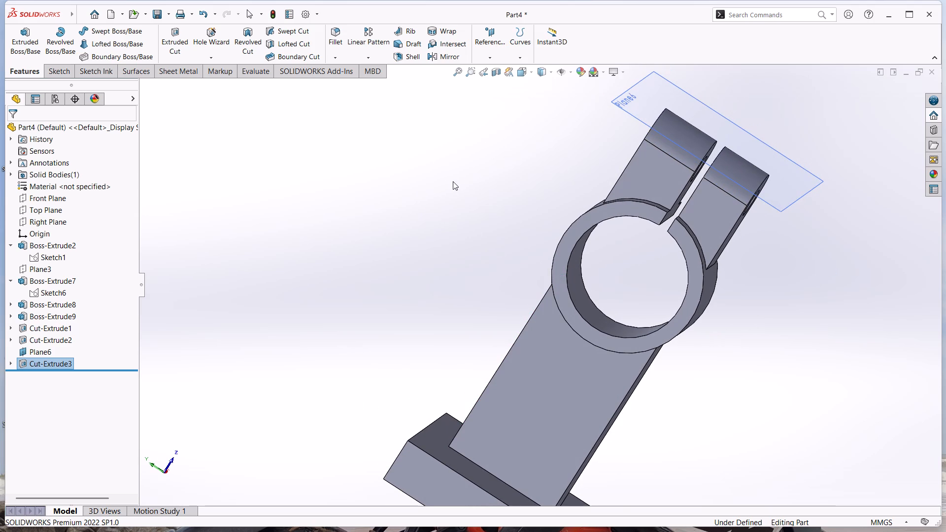
middle_click_drag(453, 181, 422, 143)
scroll(479, 185, "up", 3)
middle_click_drag(688, 285, 649, 278)
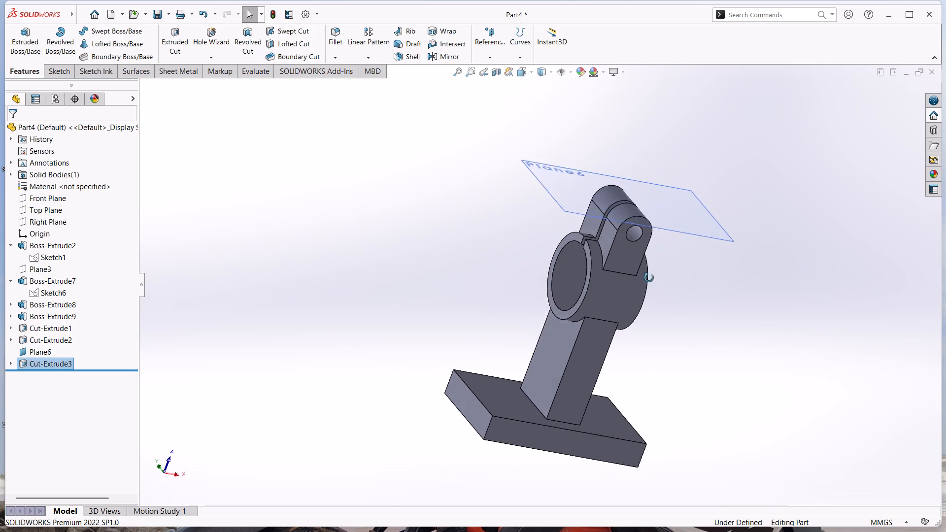
middle_click_drag(649, 278, 639, 268)
scroll(648, 257, "down", 3)
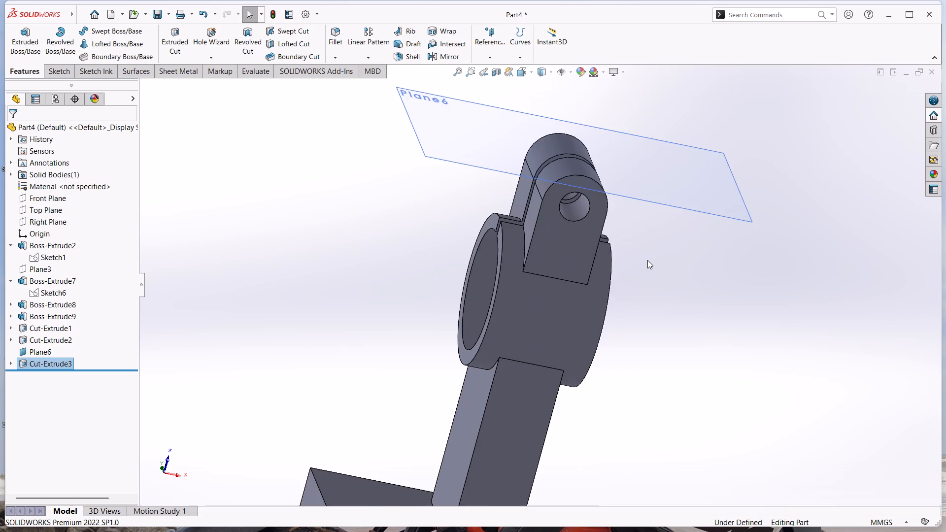
scroll(647, 260, "up", 3)
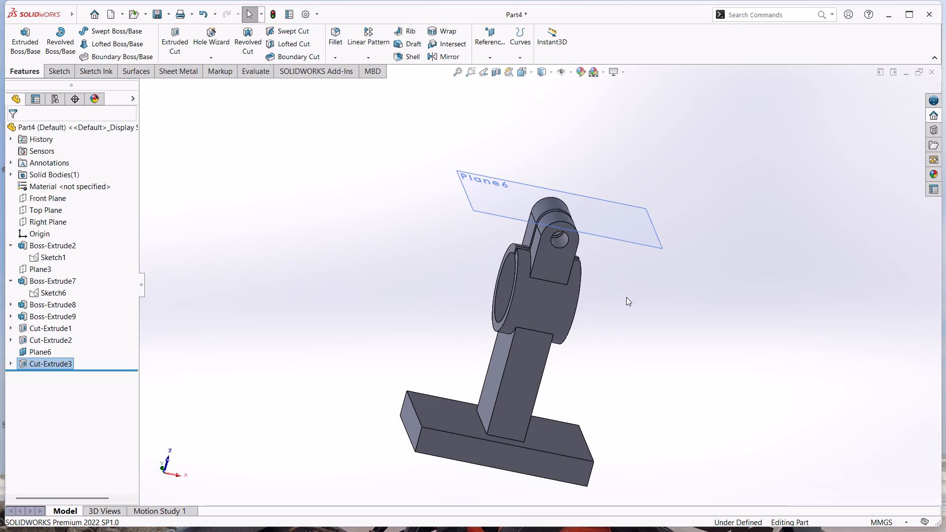
middle_click_drag(626, 297, 666, 271)
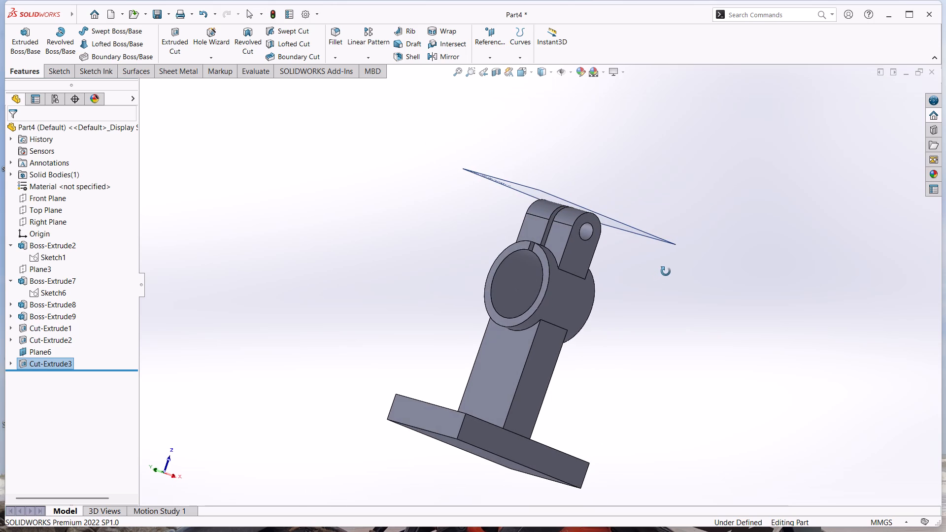
middle_click_drag(666, 271, 664, 333)
scroll(637, 277, "down", 4)
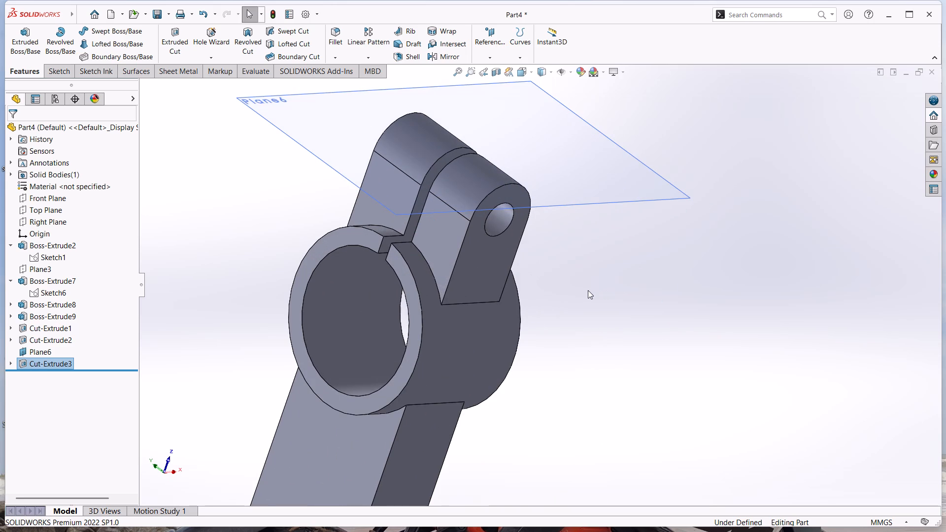
middle_click_drag(587, 290, 531, 226)
scroll(610, 282, "up", 2)
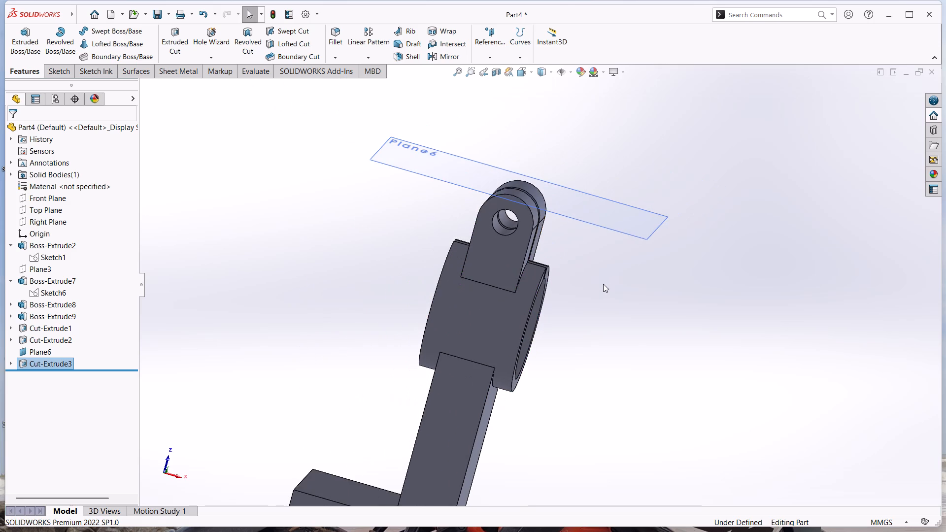
scroll(597, 285, "down", 3)
scroll(591, 285, "up", 3)
scroll(558, 316, "up", 4)
middle_click_drag(558, 316, 588, 313)
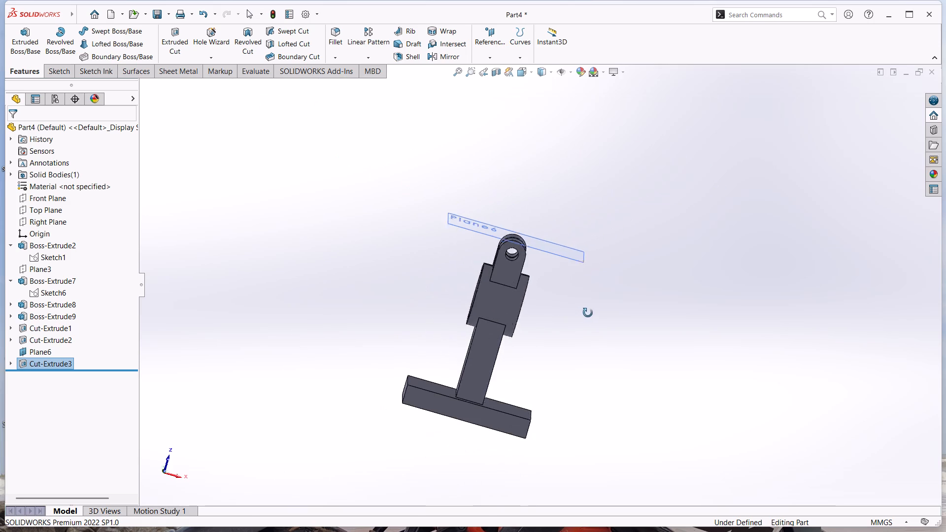
middle_click_drag(588, 313, 626, 369)
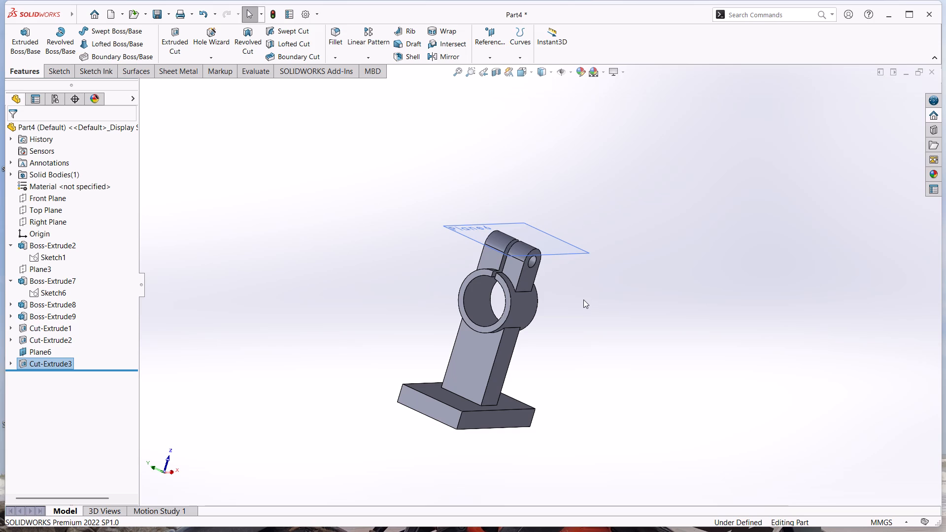
Undo step by step through the slot's cut, sketch and offset plane, back to before the ring's through cut.
key("ctrl+z")
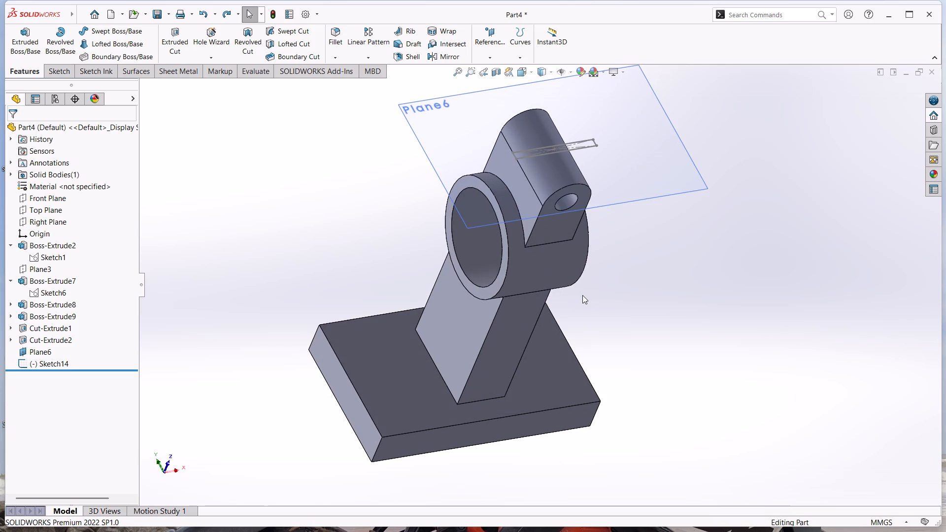
key("ctrl+z")
key("ctrl+z")
key("ctrl+z")
key("ctrl+z")
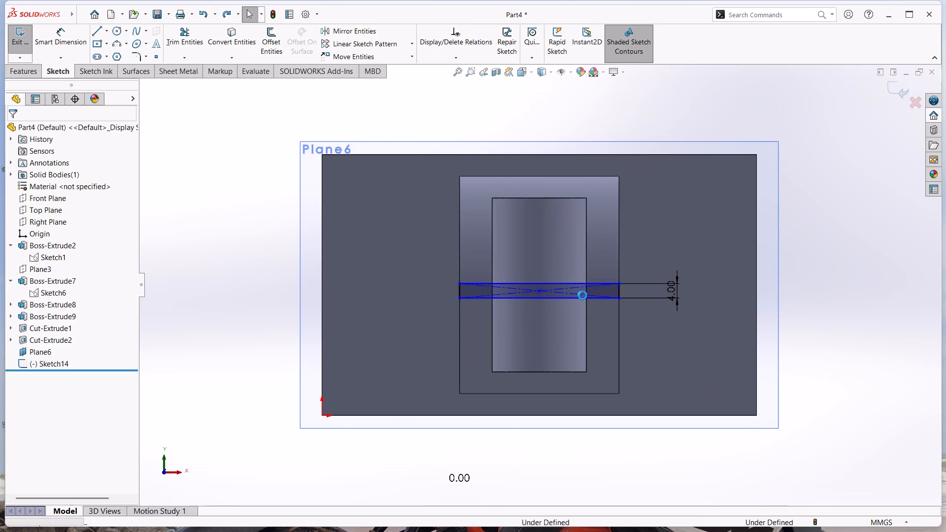
key("ctrl+z")
key("ctrl+z")
key("ctrl+z")
key("ctrl+z")
key("ctrl+z")
key("ctrl+z")
key("ctrl+z")
key("ctrl+z")
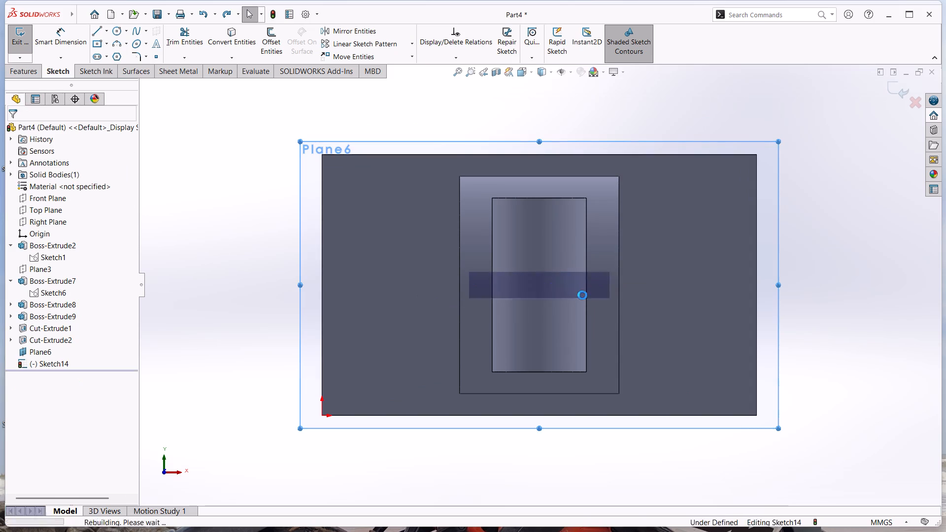
key("ctrl+z")
key("ctrl+z")
Examine the rolled-back bracket from several angles, checking the ring's interior and the unslotted arm.
scroll(630, 344, "up", 3)
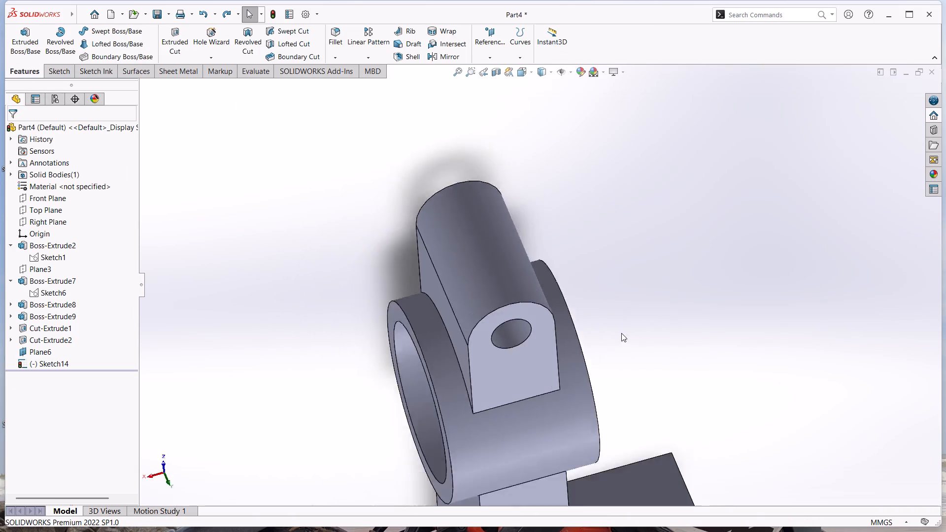
scroll(621, 333, "up", 1)
middle_click_drag(611, 294, 606, 246)
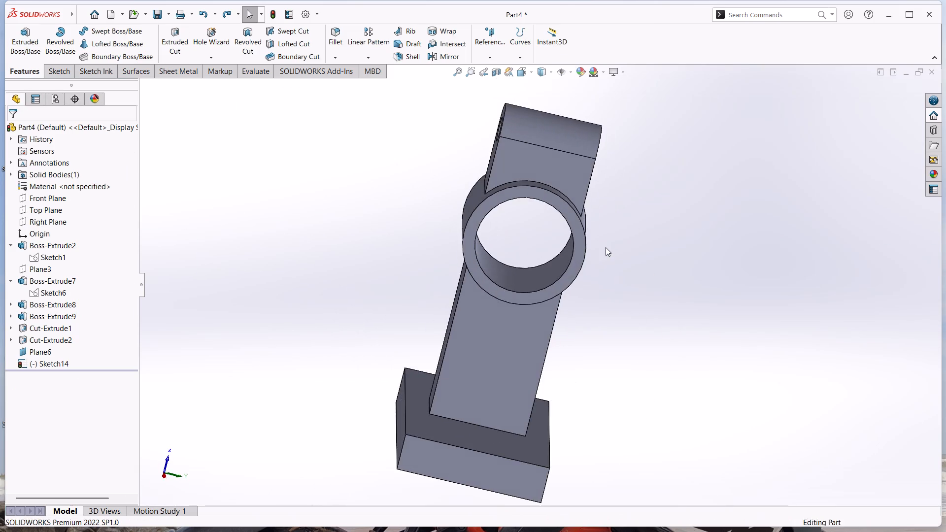
middle_click_drag(647, 253, 668, 206)
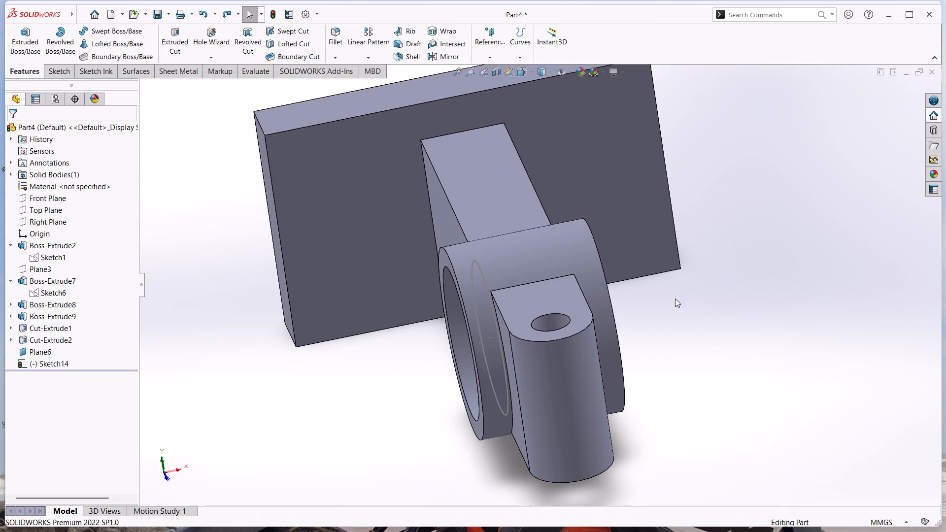
middle_click_drag(673, 299, 642, 226)
middle_click_drag(622, 293, 659, 259)
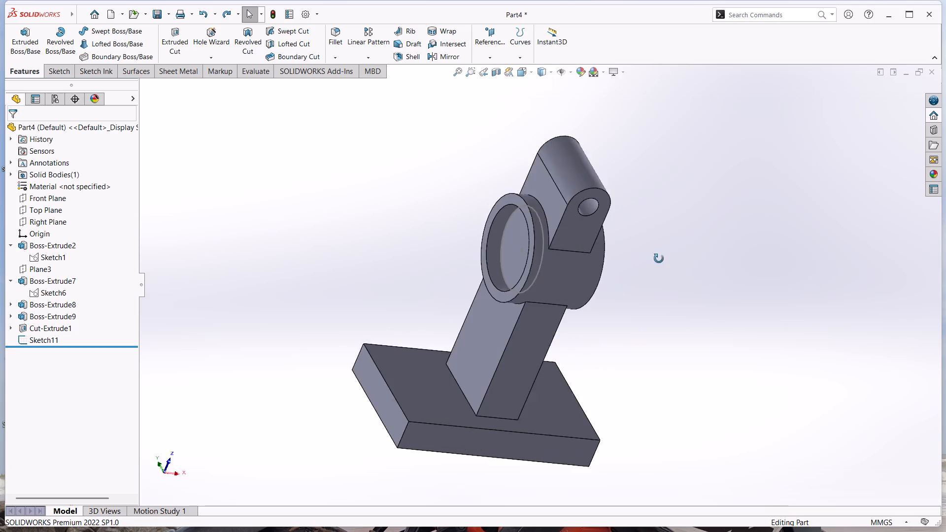
middle_click_drag(659, 259, 706, 300)
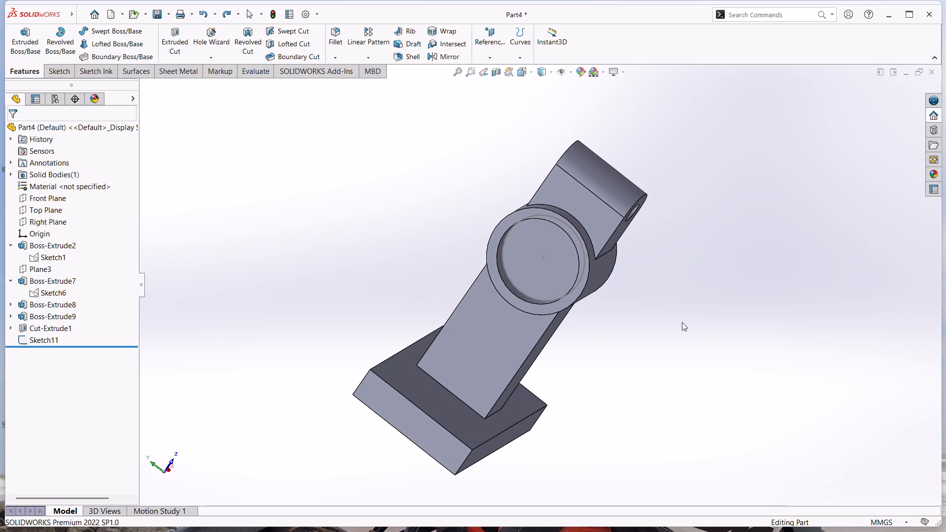
Undo the circle sketch inside the ring.
key("ctrl+z")
key("ctrl+z")
key("ctrl+z")
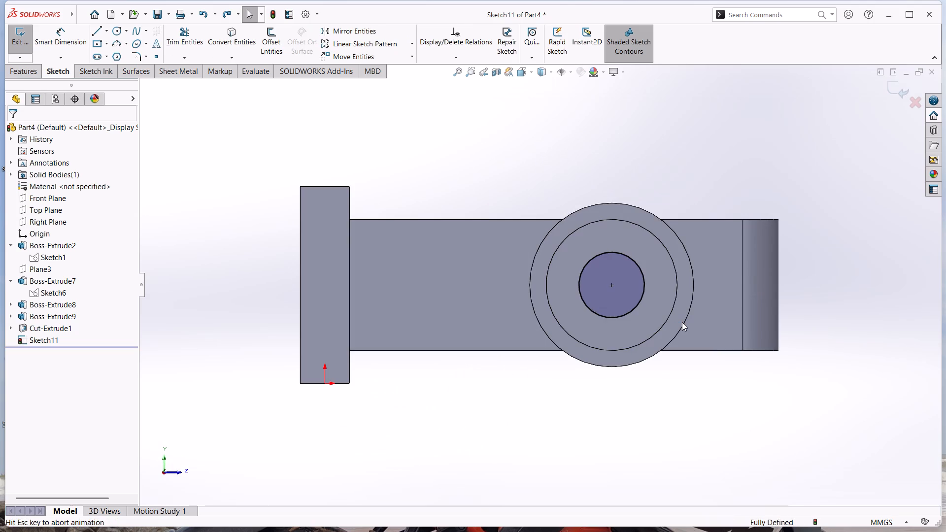
key("ctrl+z")
key("ctrl+z")
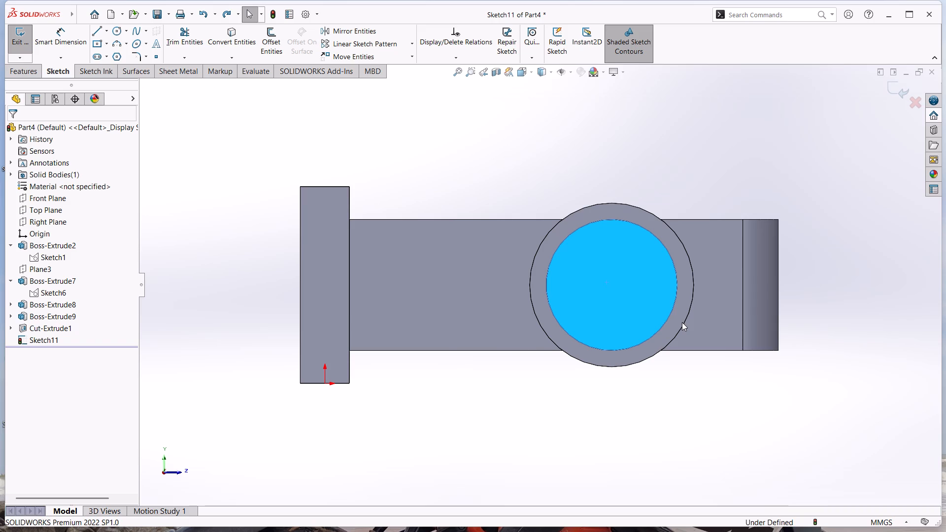
key("ctrl+z")
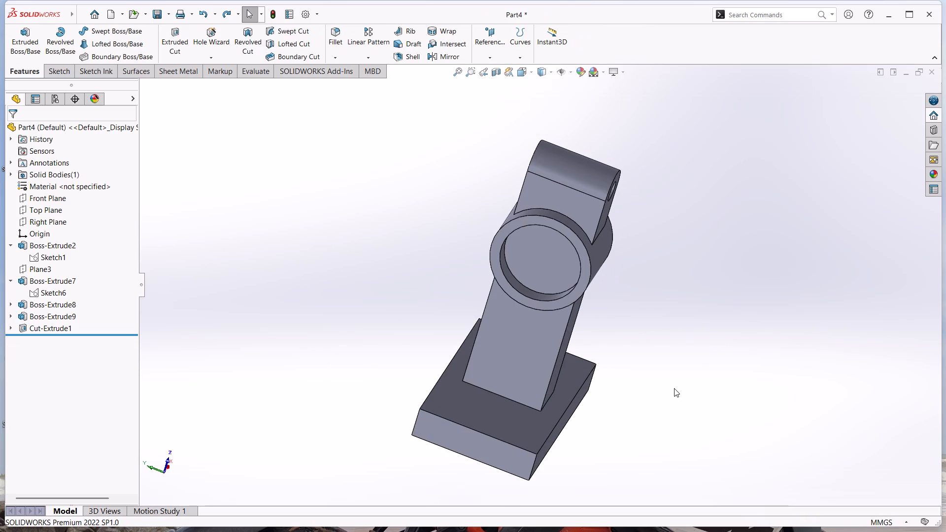
Undo the arm's hole cut and the circle drawn for it on the arm's rounded end face.
key("ctrl+z")
key("ctrl+z")
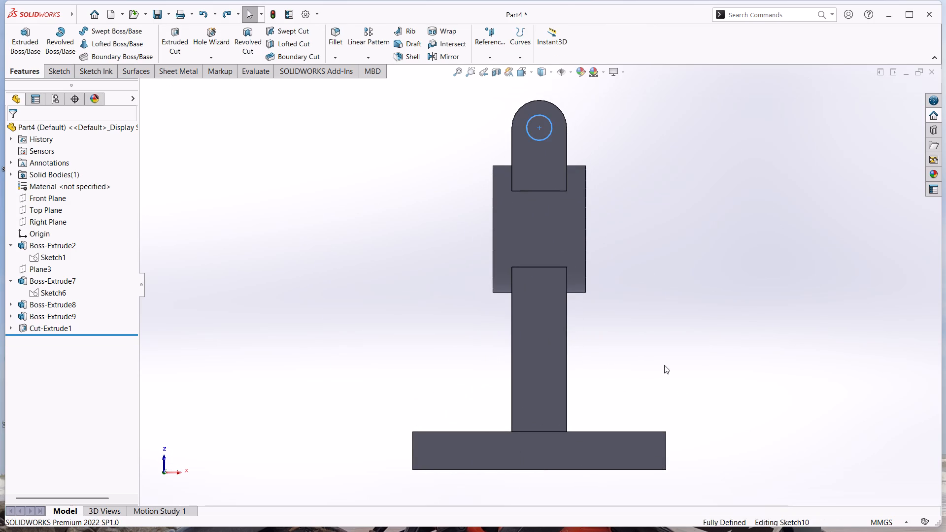
middle_click_drag(647, 332, 677, 340)
key("ctrl+z")
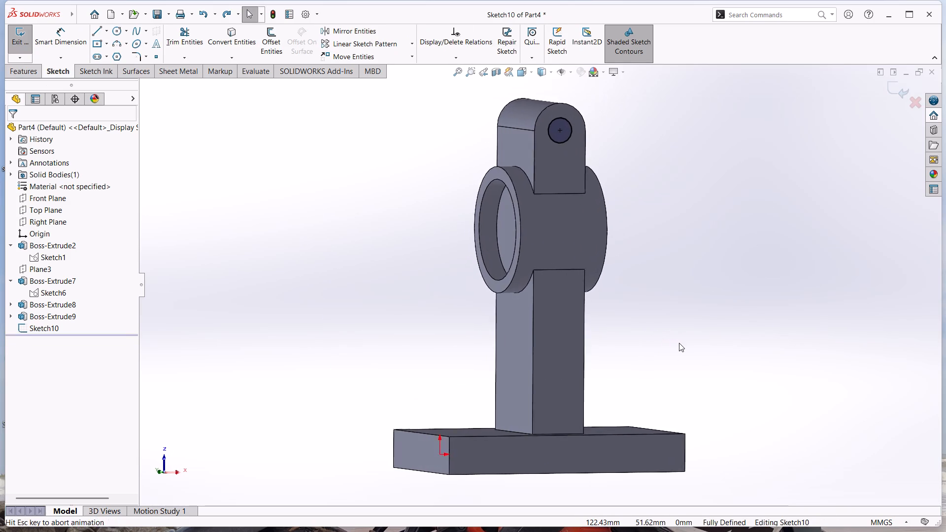
key("ctrl+z")
key("ctrl+z")
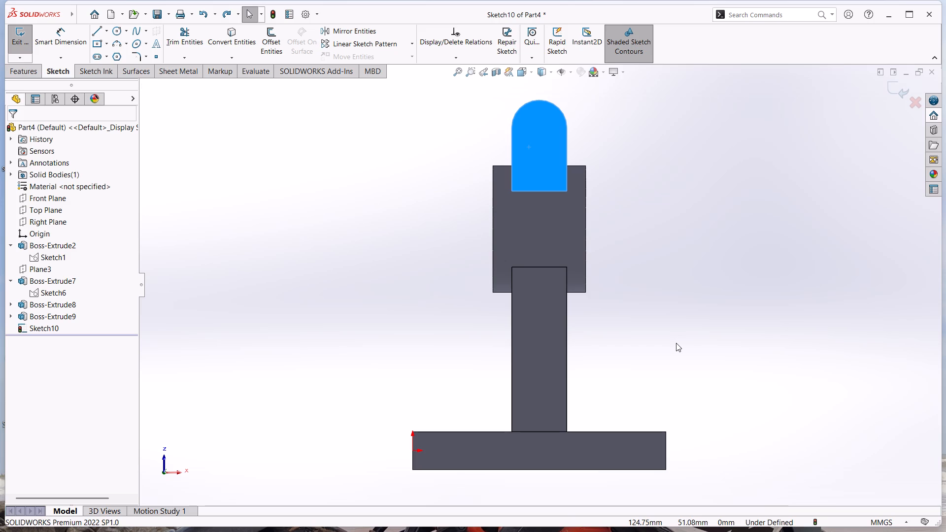
Undo the empty sketch on the arm's rounded end face and the extrusion that rounds the arm's top.
middle_click_drag(675, 342, 715, 344, "ctrl")
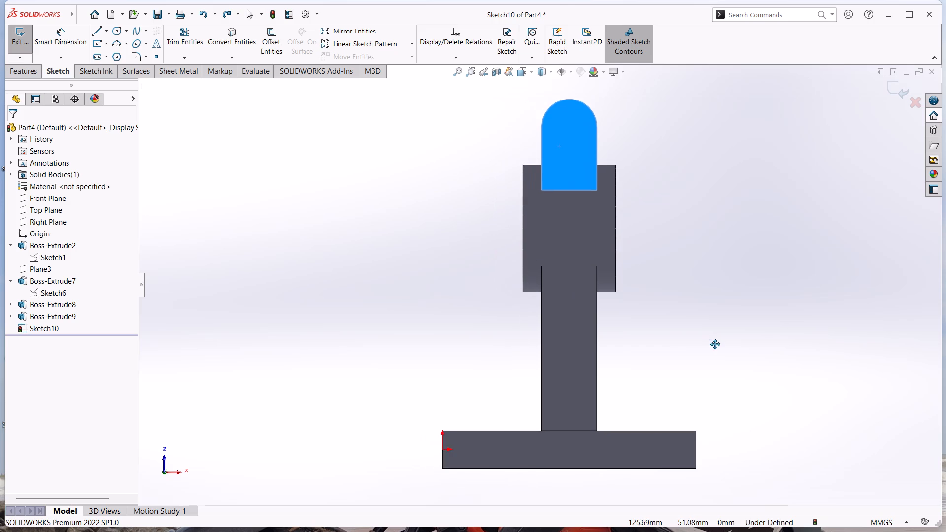
middle_click_drag(715, 344, 725, 360, "ctrl")
scroll(676, 340, "down", 1)
middle_click_drag(676, 340, 711, 346)
key("ctrl+z")
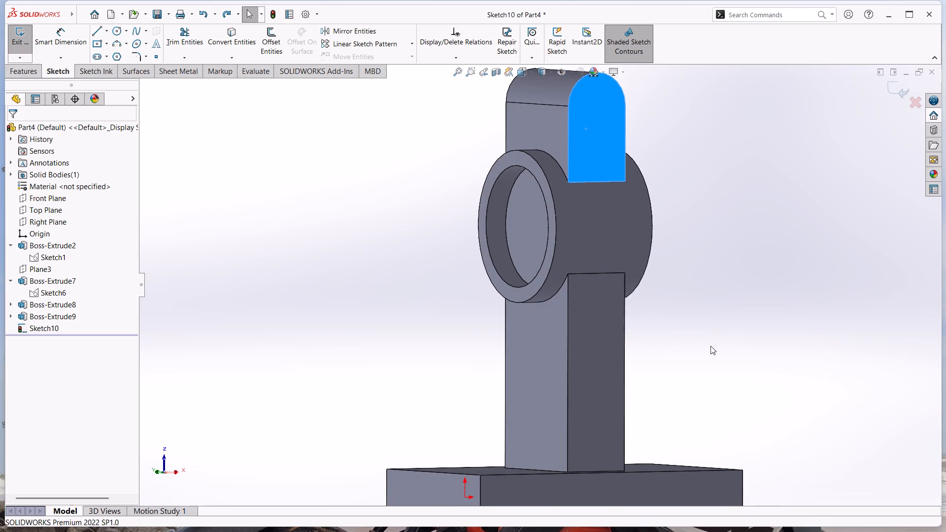
key("ctrl+z")
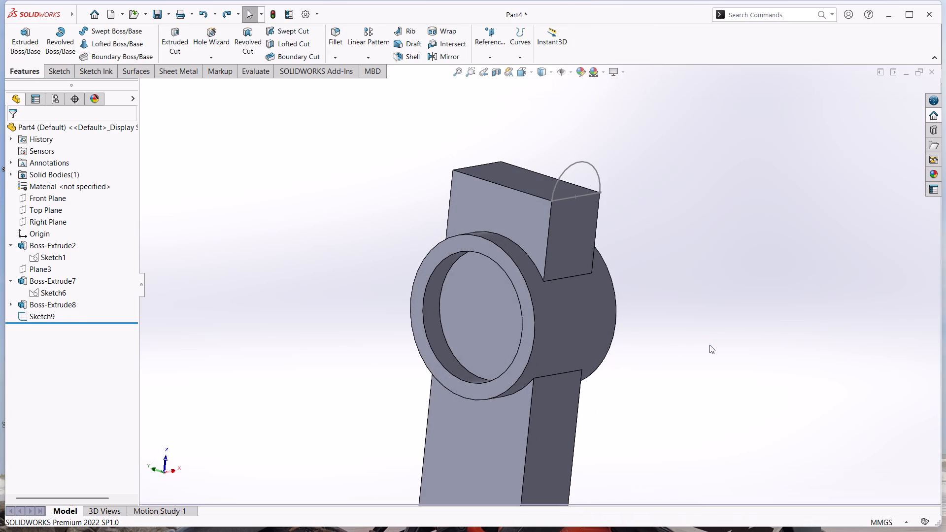
Undo the sketch on the arm's end face step by step, back through the arc and the circles centred on its top edge.
key("ctrl+z")
key("ctrl+z")
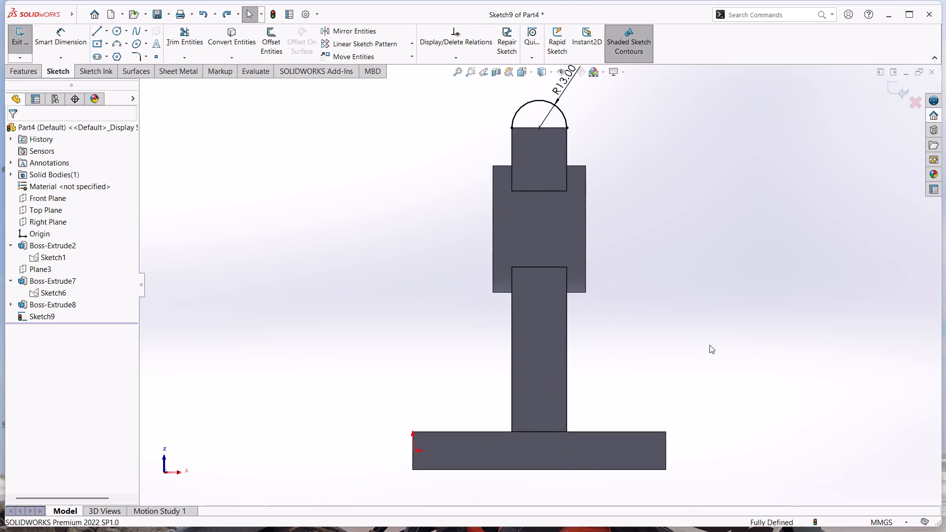
key("ctrl+z")
key("ctrl+z")
key("ctrl+z")
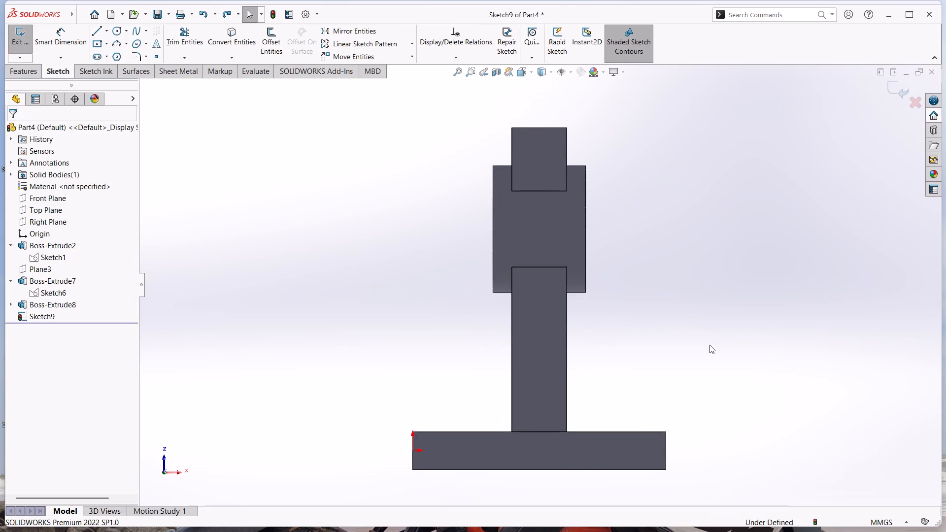
key("ctrl+z")
key("ctrl+z")
key("ctrl+z")
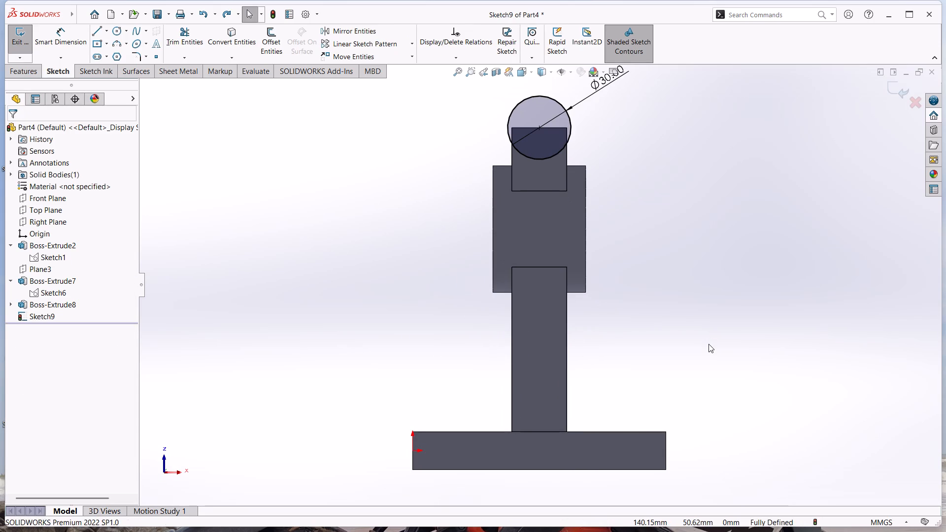
key("ctrl+z")
key("ctrl+z")
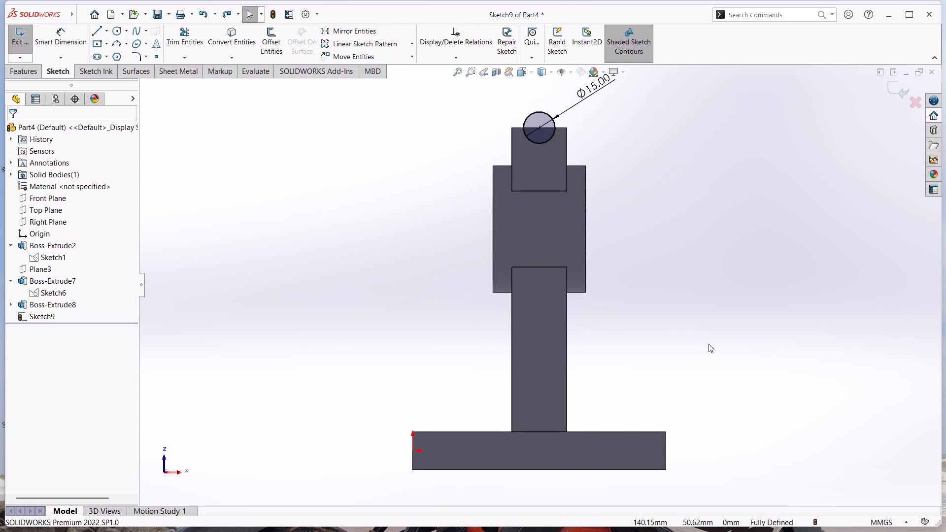
key("ctrl+z")
key("ctrl+z")
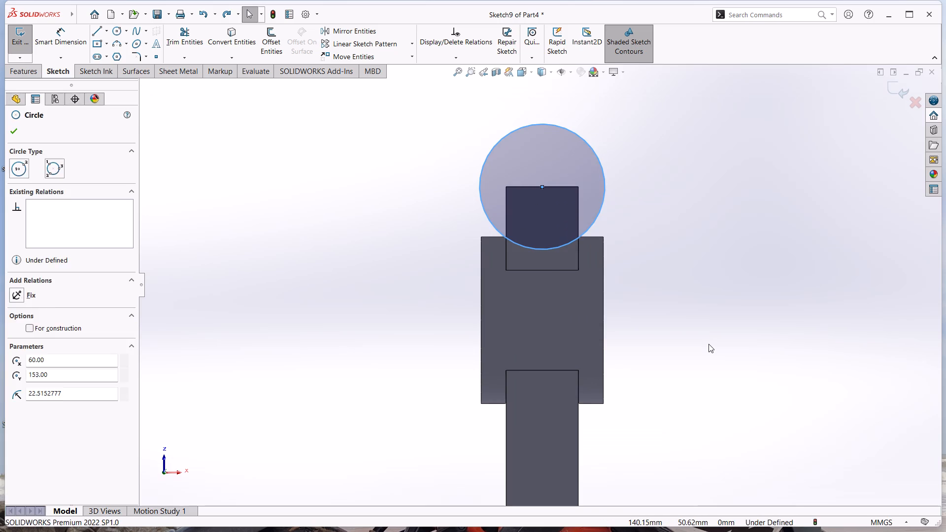
key("ctrl+z")
middle_click_drag(693, 343, 720, 343, "ctrl")
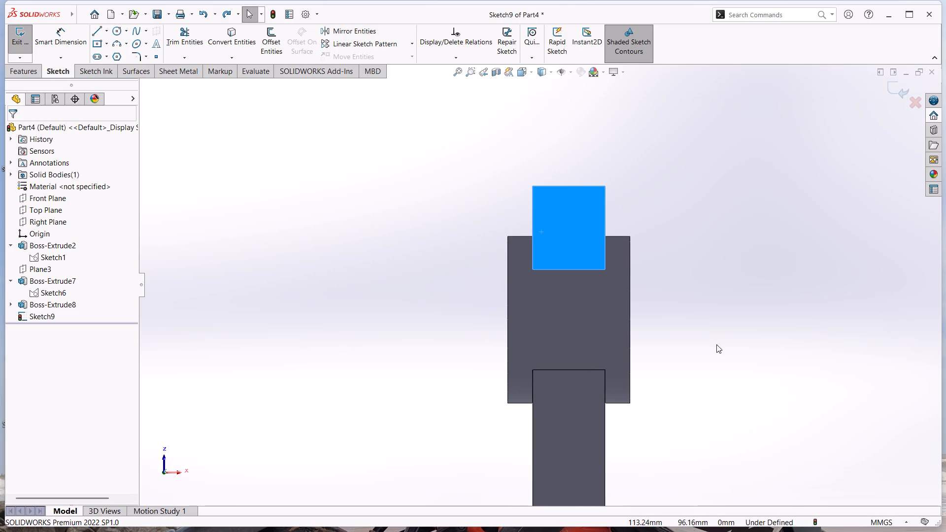
key("ctrl+z")
Undo the arm's extrusion, back to the rectangle sketch on the base block and the separate ring.
scroll(688, 342, "up", 2)
middle_click_drag(676, 341, 686, 341)
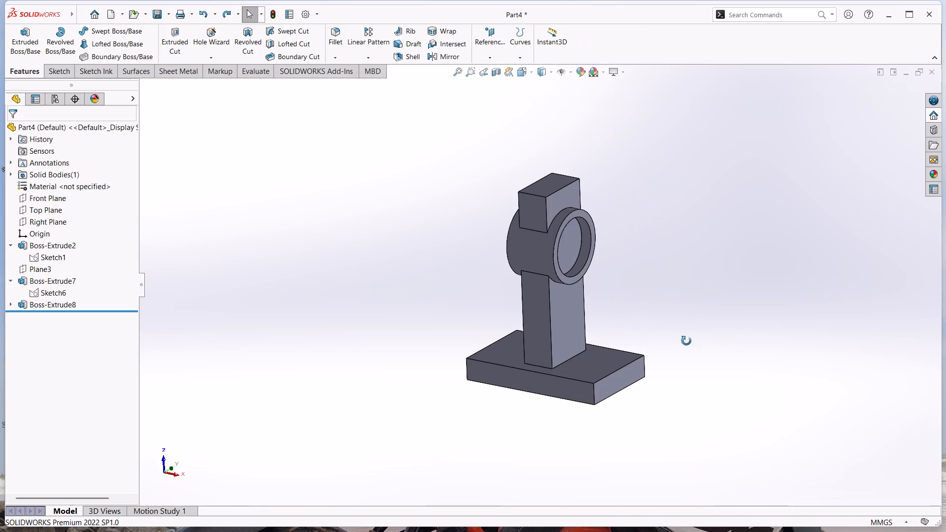
middle_click_drag(686, 341, 798, 359)
key("ctrl+z")
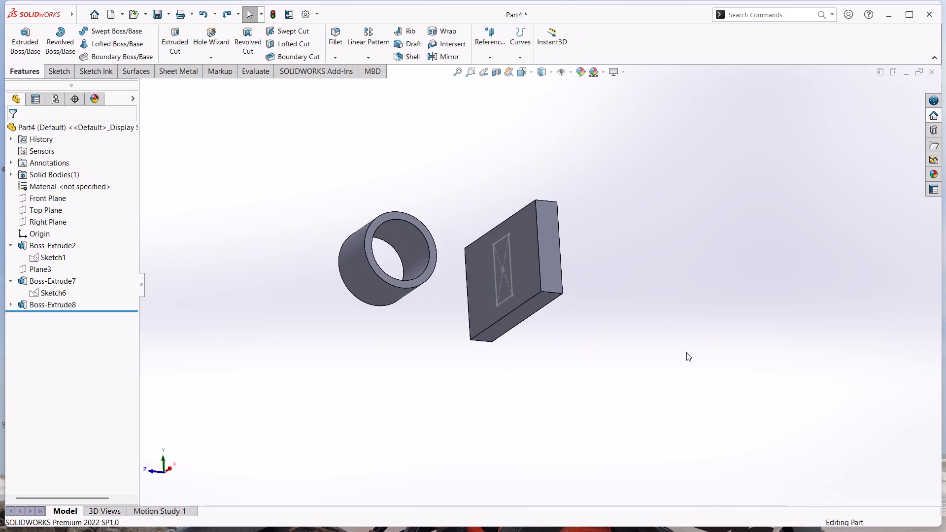
Start an extruded boss from the rectangle sketch on the base block's top face, directed up towards the ring.
middle_click_drag(676, 351, 767, 271)
scroll(562, 392, "up", 1)
scroll(552, 385, "down", 1)
middle_click_drag(550, 384, 542, 367)
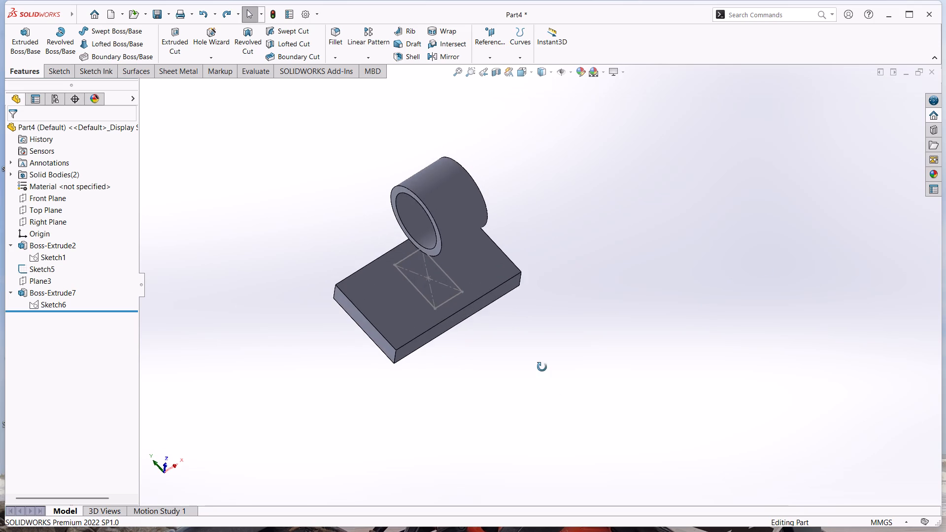
middle_click_drag(542, 367, 540, 348)
left_click(24, 43)
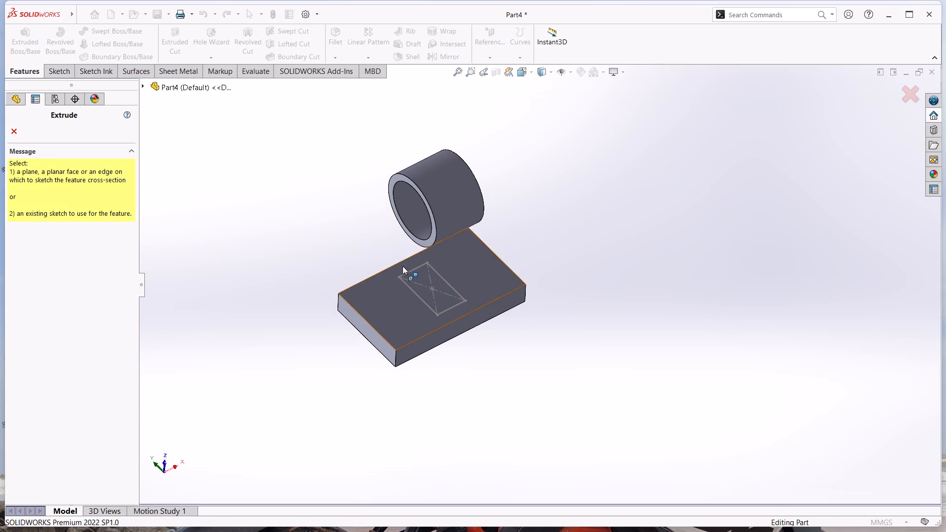
left_click(412, 269)
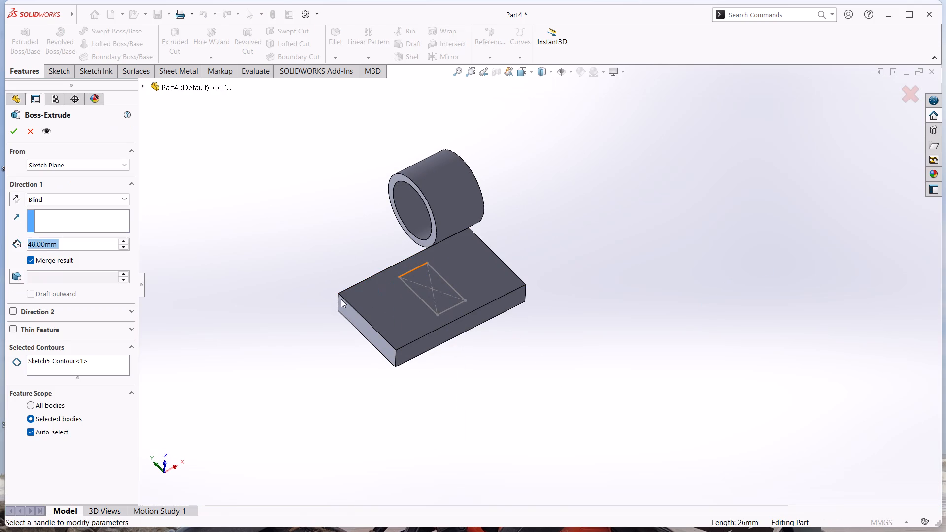
middle_click_drag(310, 299, 312, 201)
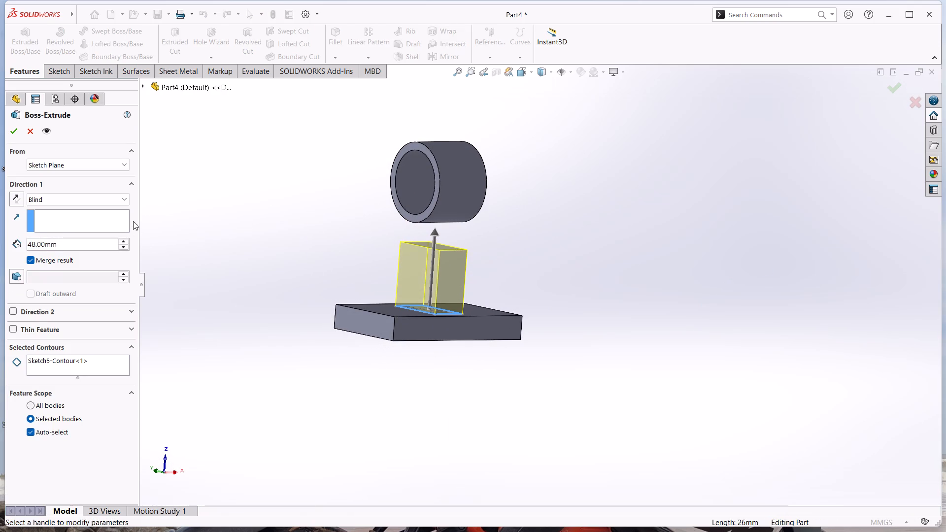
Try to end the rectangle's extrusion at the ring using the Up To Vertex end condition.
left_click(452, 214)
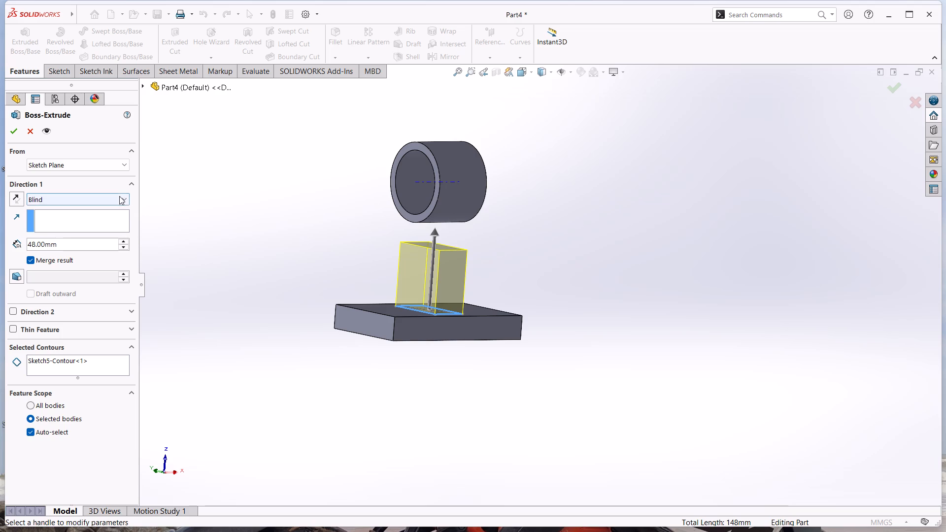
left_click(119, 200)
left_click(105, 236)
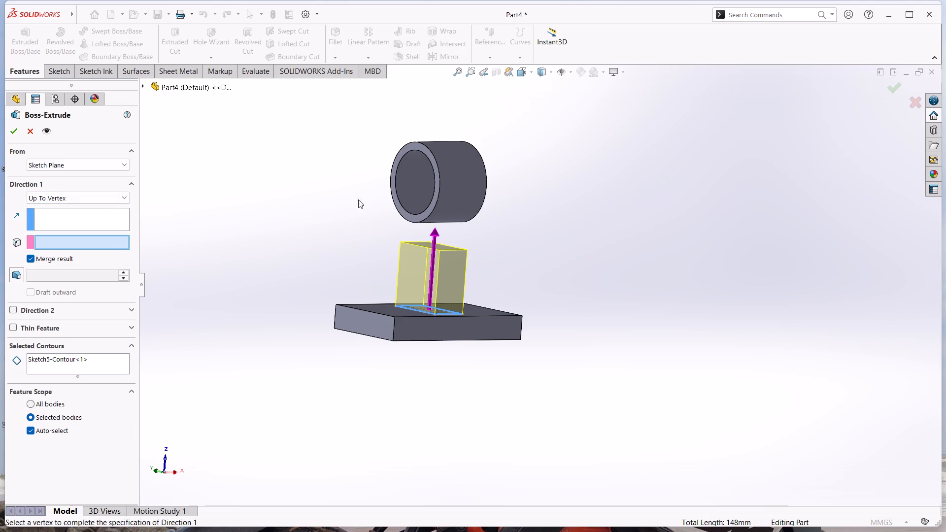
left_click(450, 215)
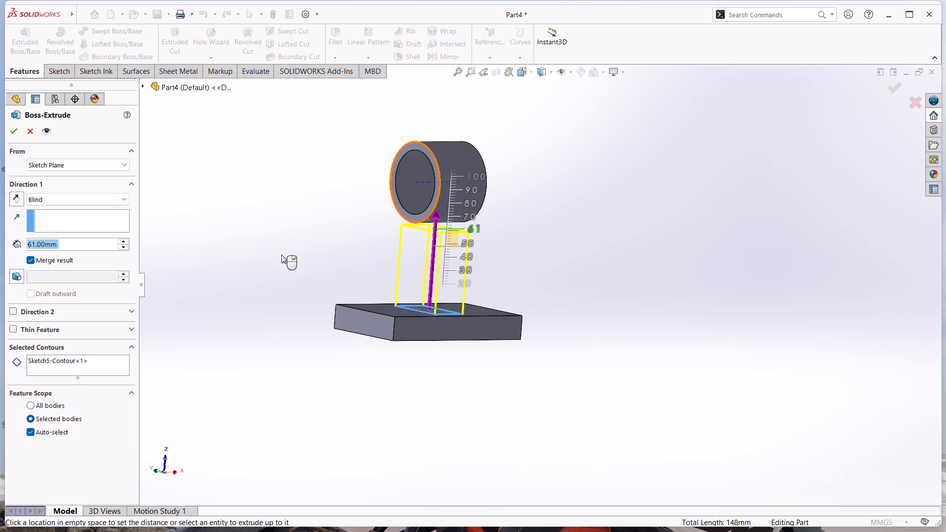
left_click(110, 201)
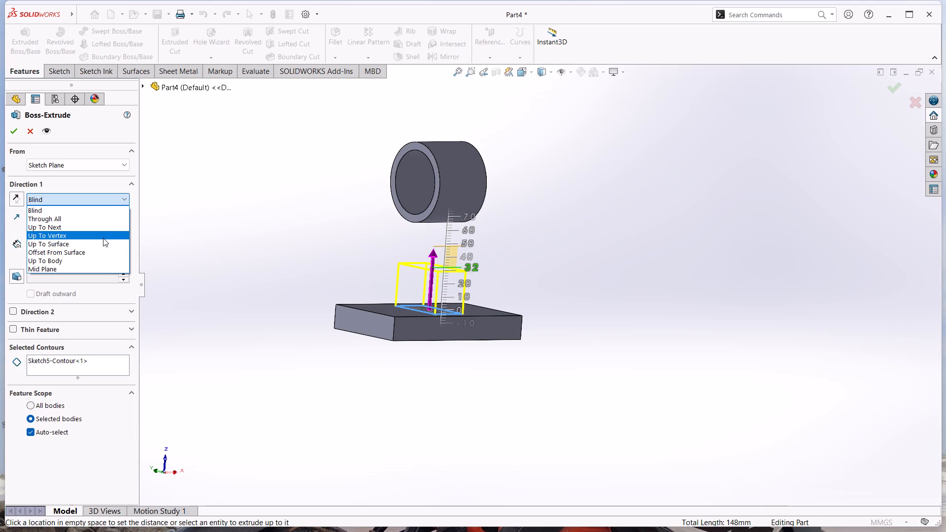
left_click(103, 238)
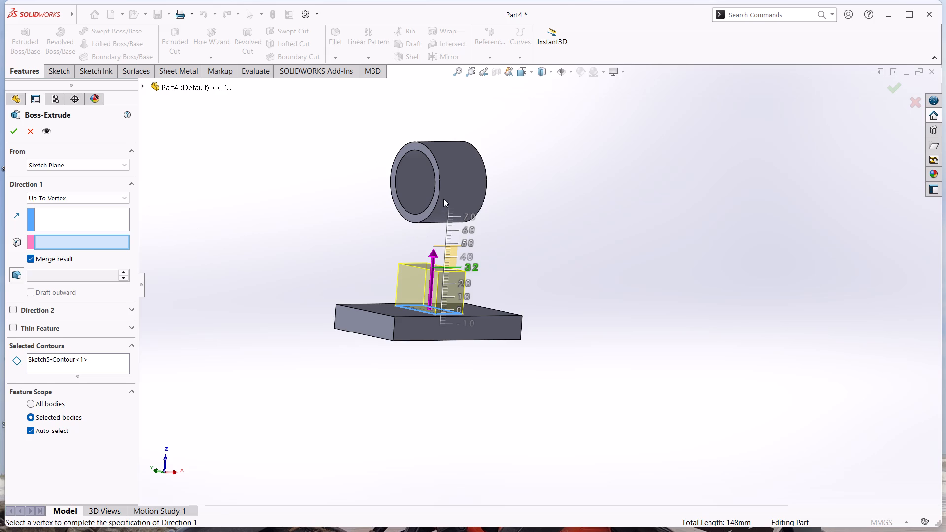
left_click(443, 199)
Extrude the rectangle with the Up To Surface end condition, ending at the ring's outer cylindrical face, with Merge result on.
left_click(123, 199)
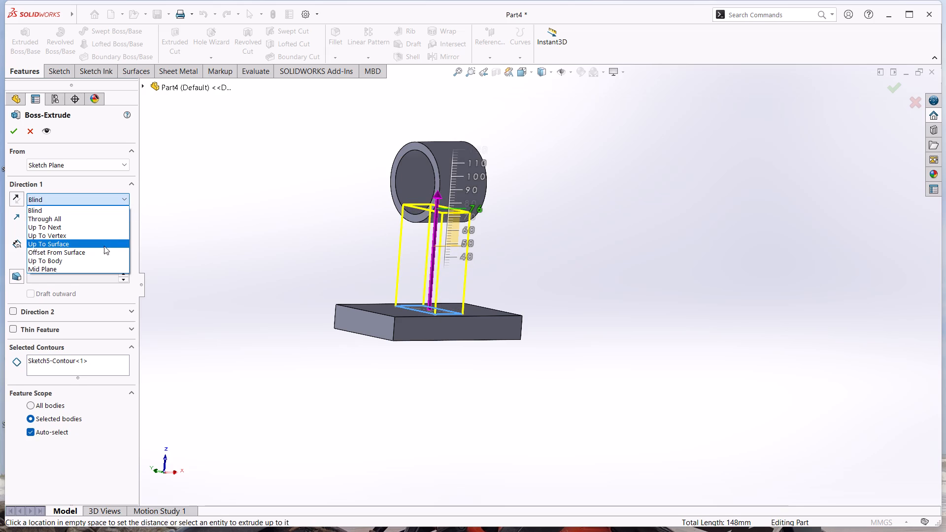
left_click(99, 244)
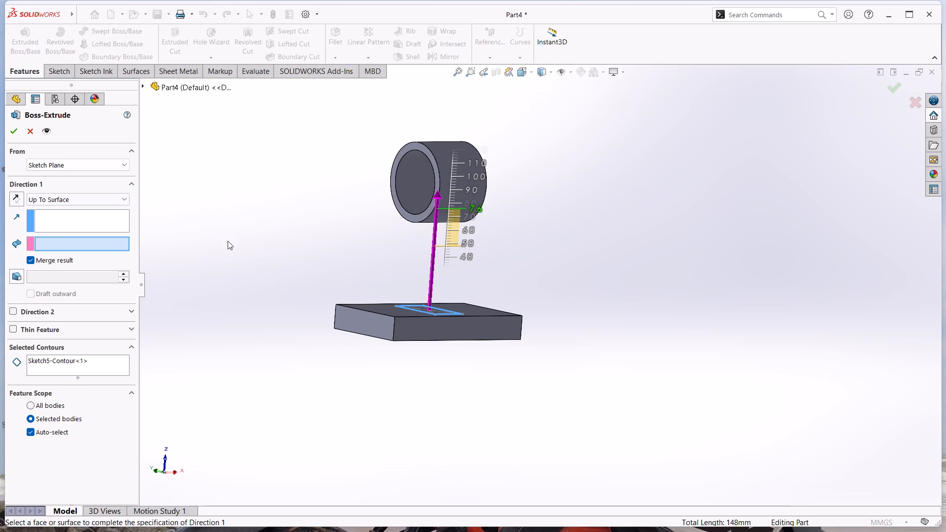
scroll(411, 245, "down", 4)
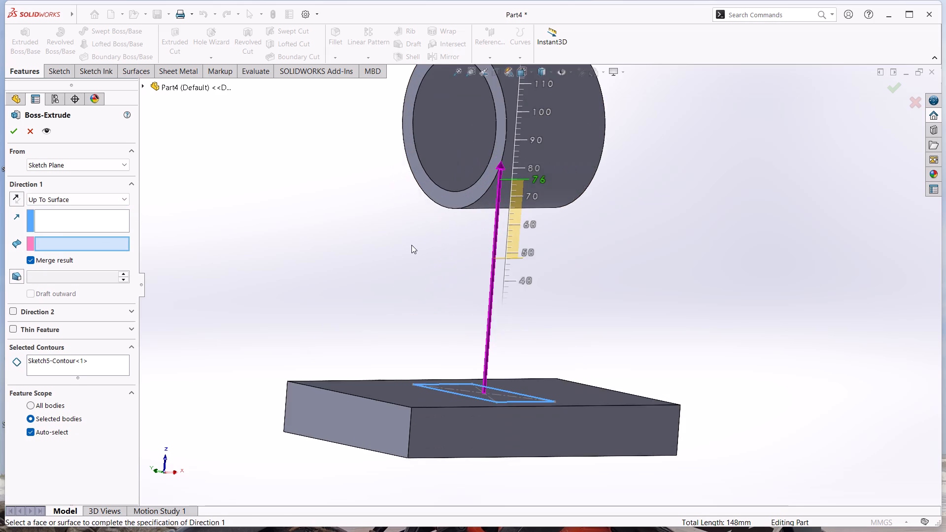
middle_click_drag(432, 237, 518, 215)
left_click(440, 183)
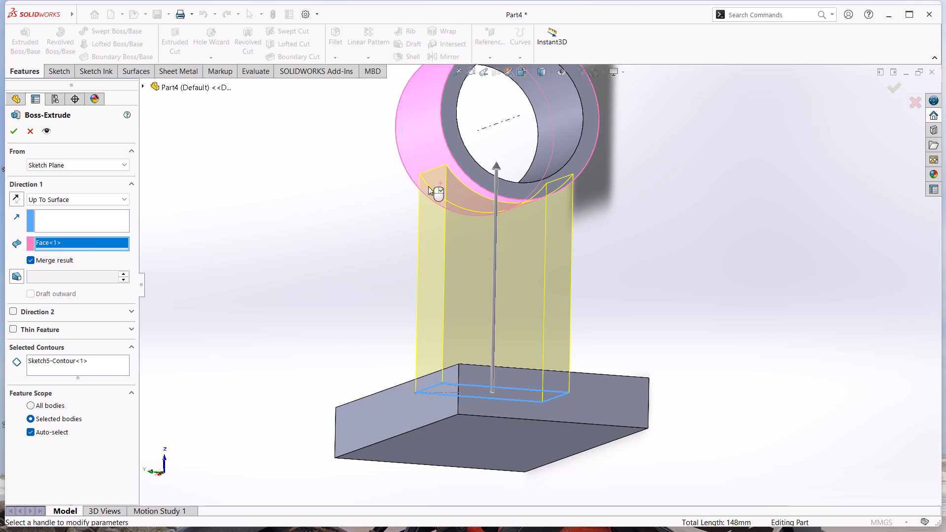
left_click(17, 133)
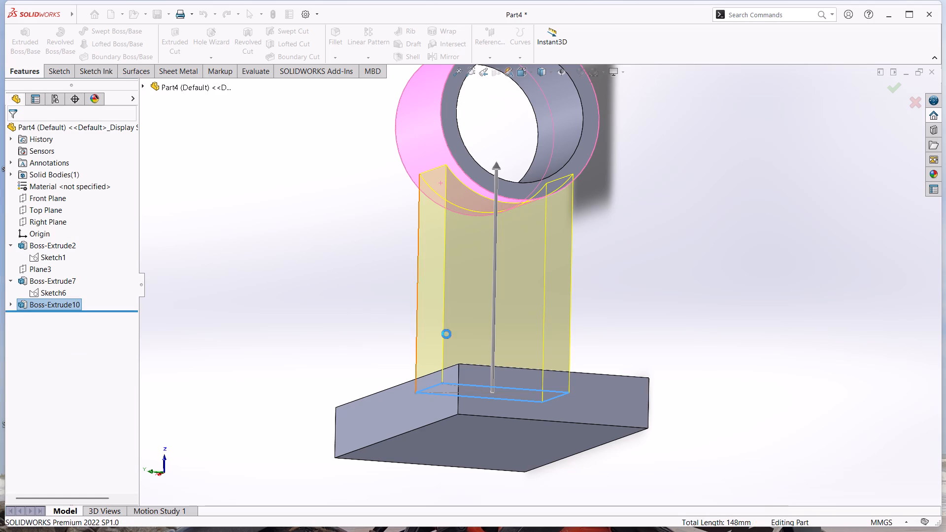
Start a reference plane offset from the Right Plane and open its offset distance for editing.
middle_click_drag(651, 345, 574, 385)
scroll(644, 336, "down", 1)
scroll(574, 378, "up", 3)
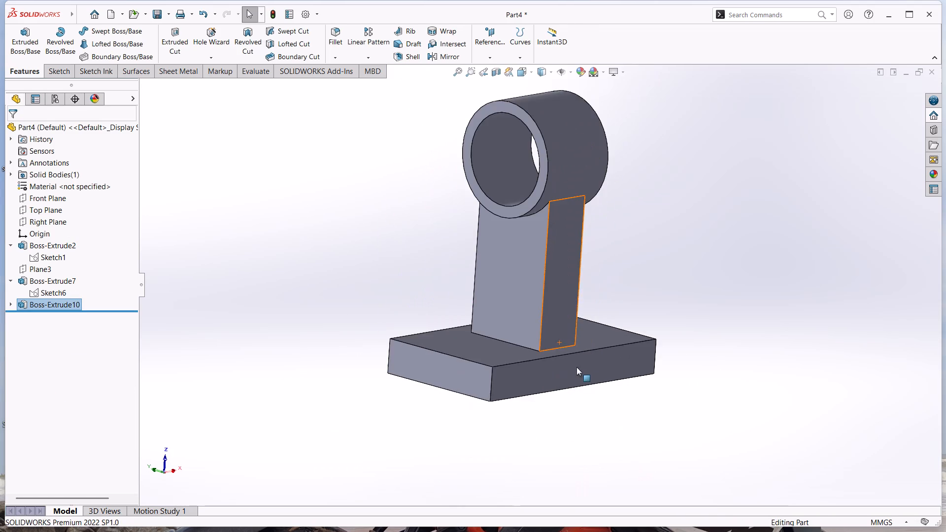
scroll(581, 345, "up", 2)
scroll(581, 340, "down", 1)
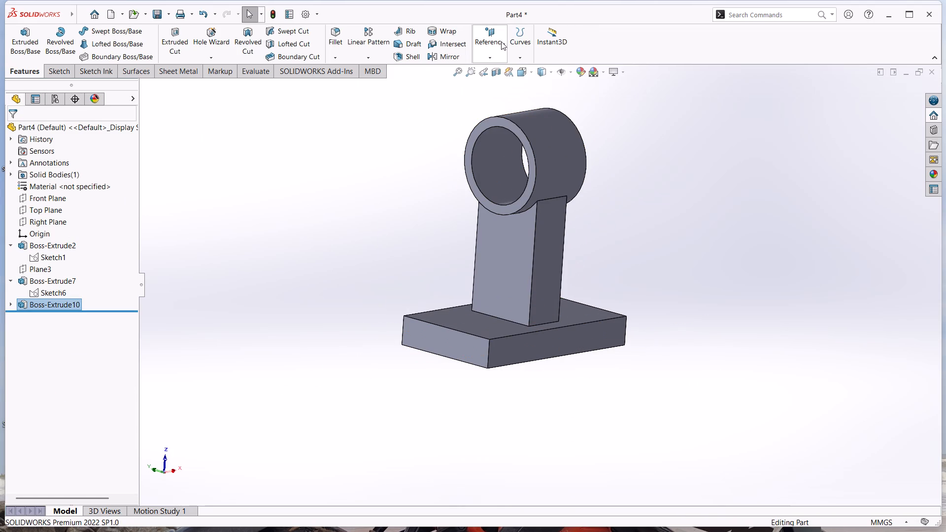
left_click(491, 61)
left_click(484, 73)
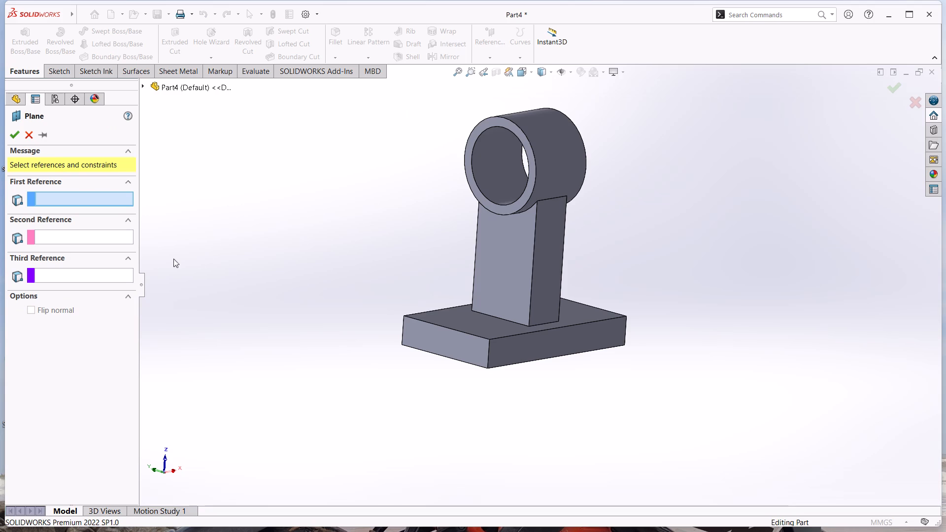
left_click(144, 86)
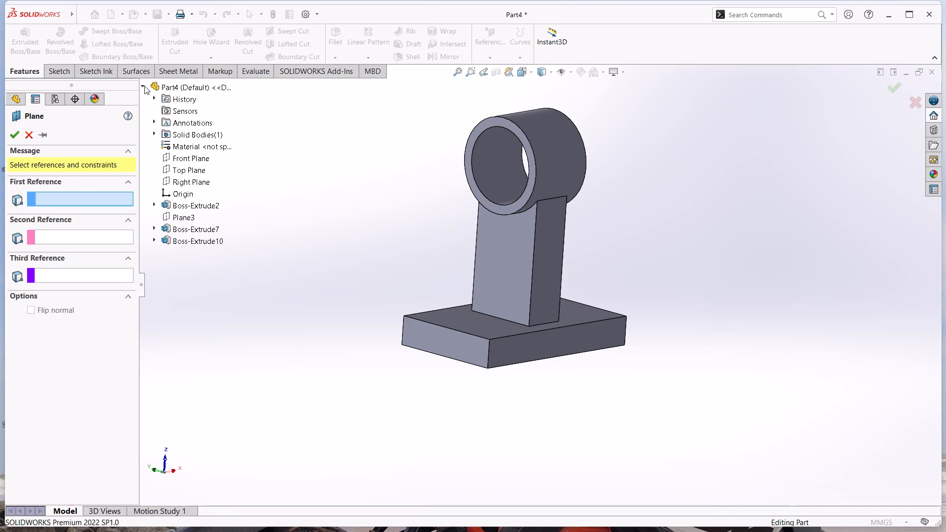
left_click(184, 178)
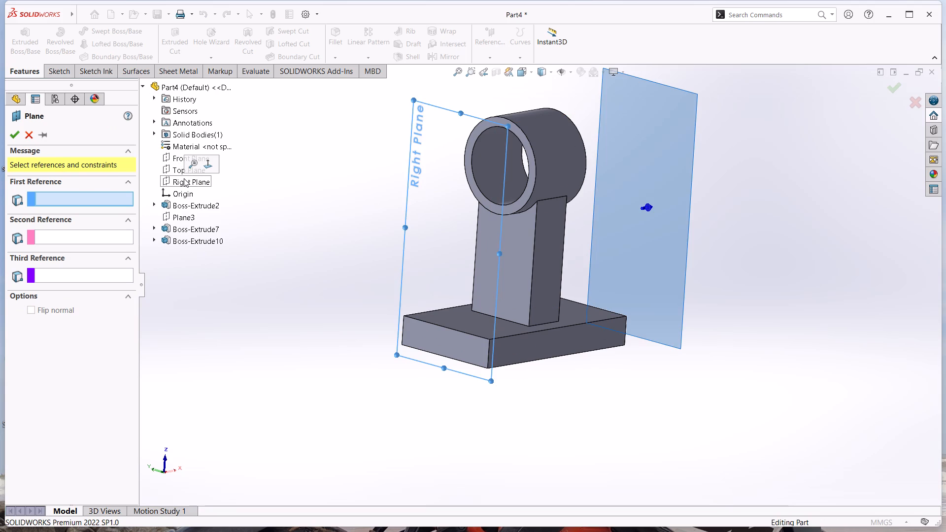
middle_click_drag(667, 402, 652, 402)
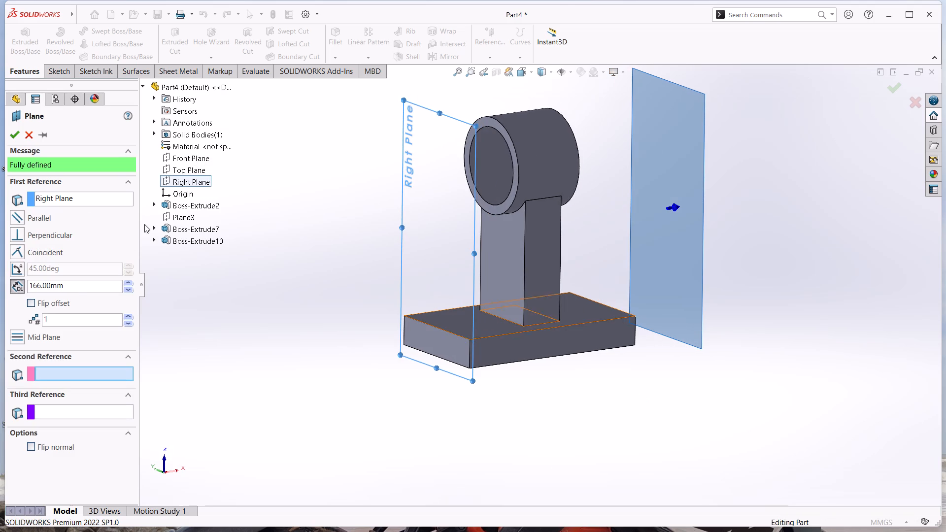
left_click(73, 289)
left_click_drag(73, 289, 78, 291)
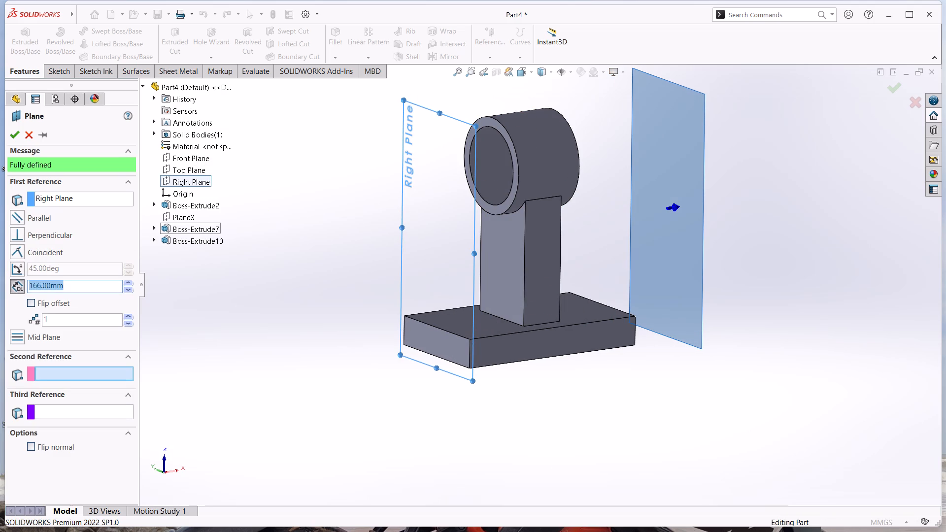
left_click_drag(78, 291, 106, 282)
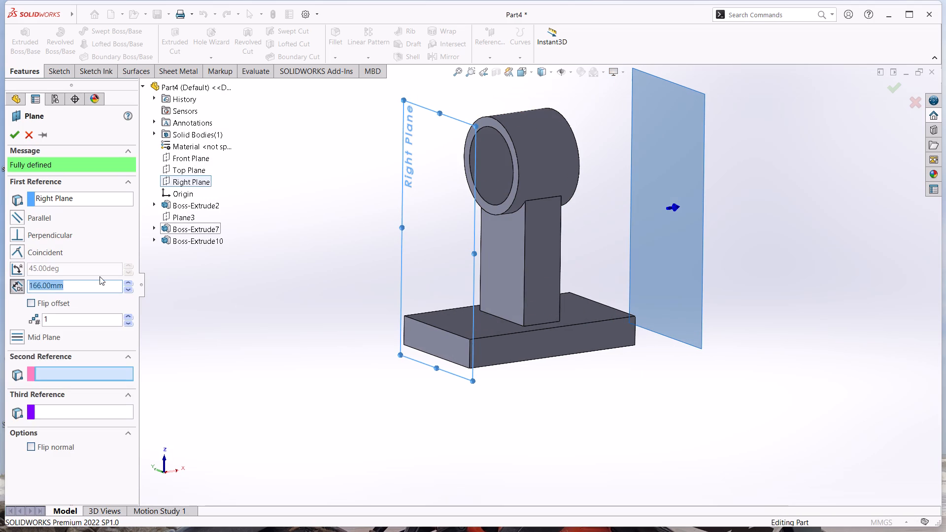
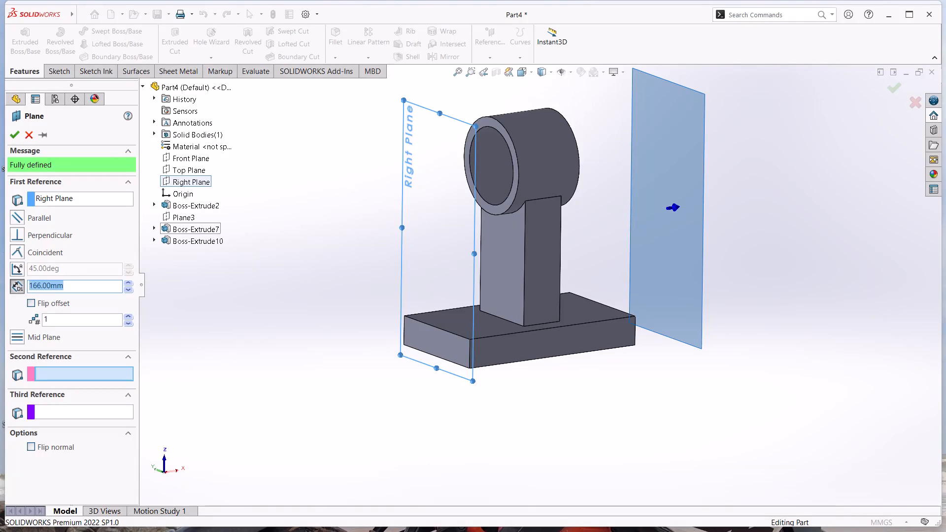
Set the plane's offset distance from the Right Plane to 60 mm and create the plane.
key("0")
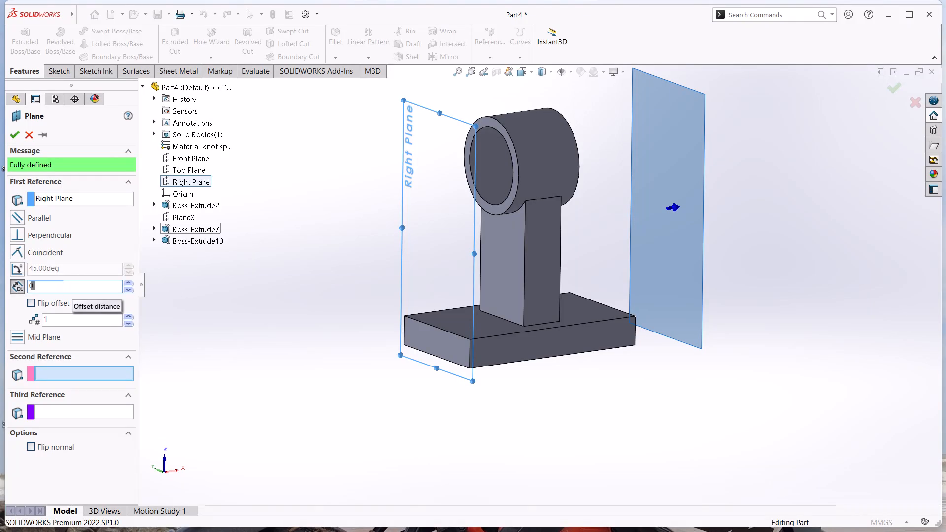
key("BackSpace")
type("60")
key("Return")
scroll(72, 291, "down", 1)
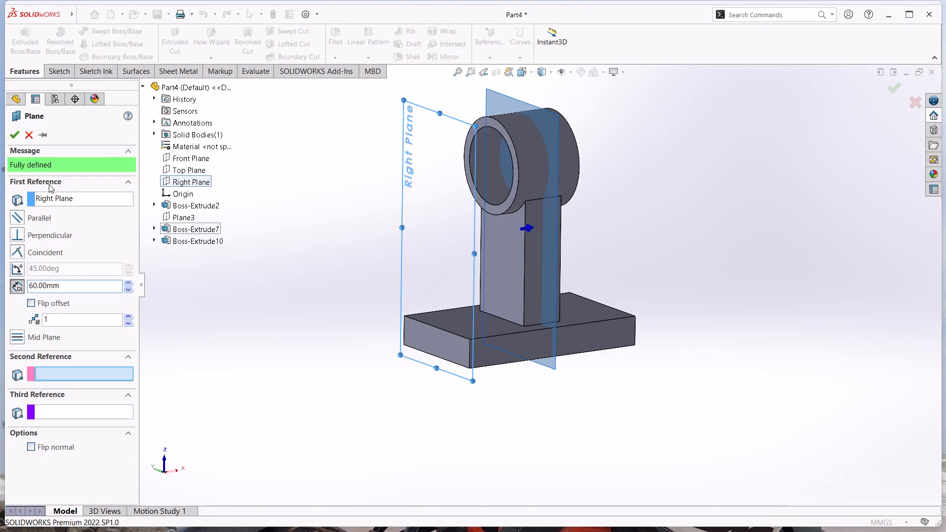
left_click(18, 137)
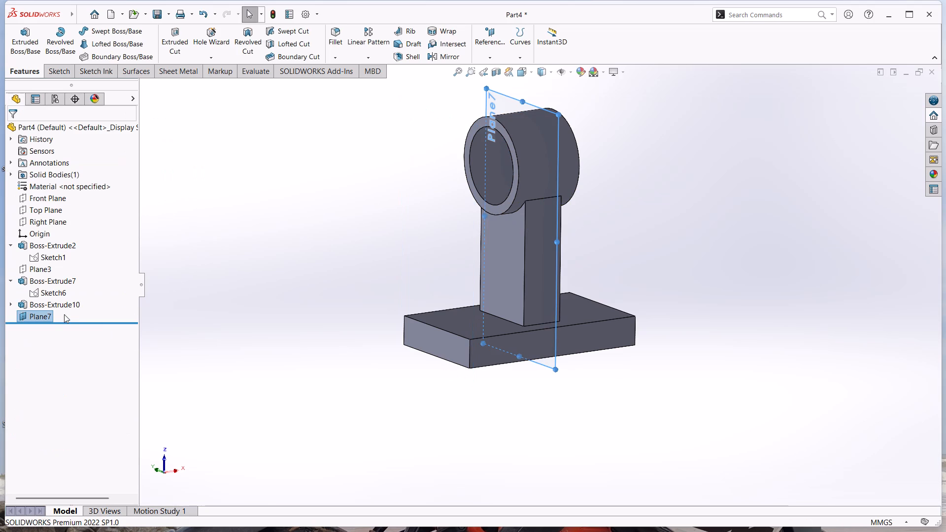
Start a sketch on the new offset plane and convert the ring's outer circular edge into a sketch circle.
right_click(39, 316)
left_click(52, 286)
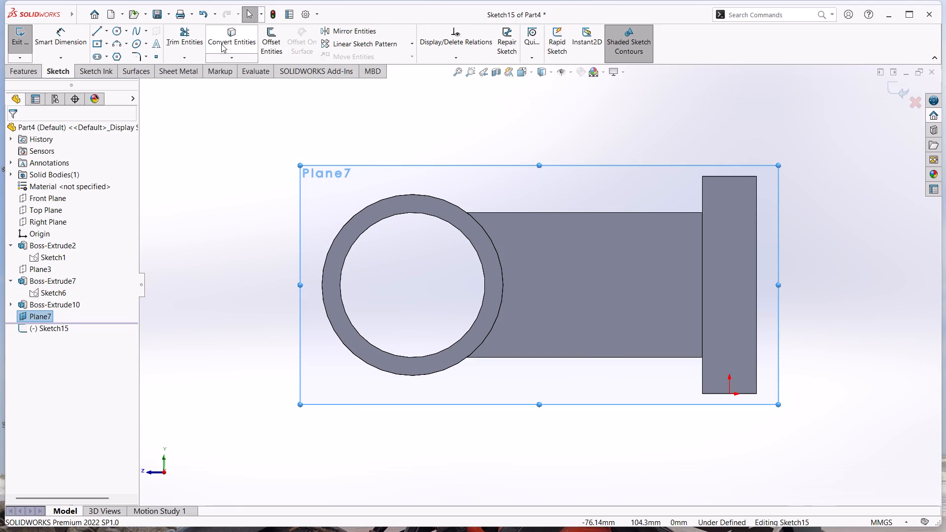
left_click(220, 42)
left_click(390, 196)
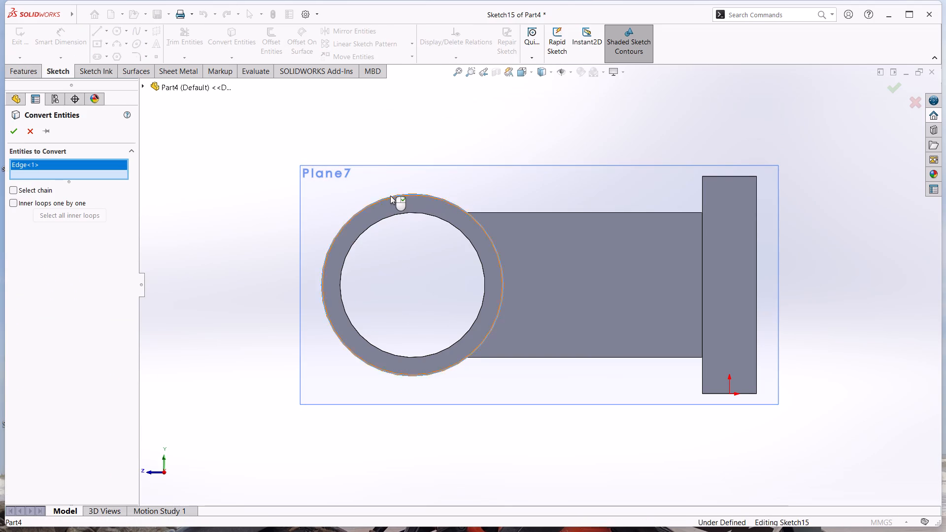
left_click(244, 203)
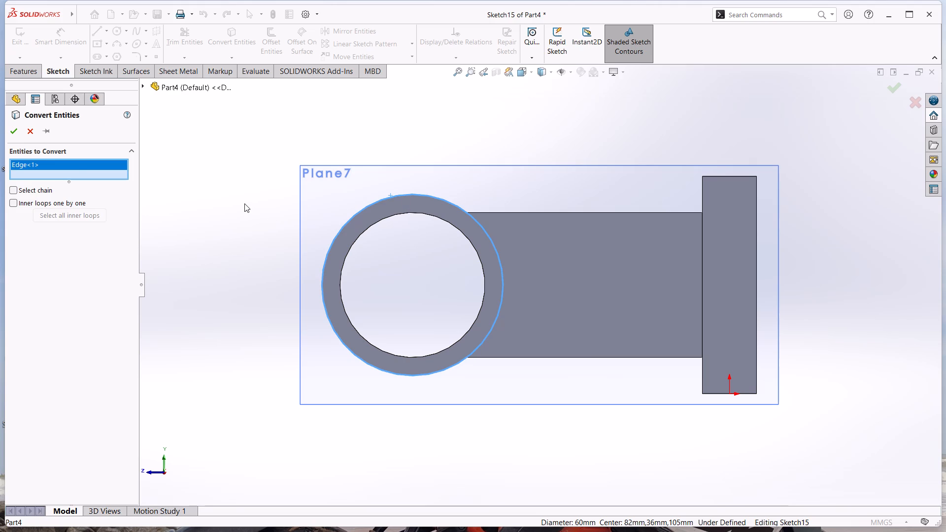
left_click(15, 135)
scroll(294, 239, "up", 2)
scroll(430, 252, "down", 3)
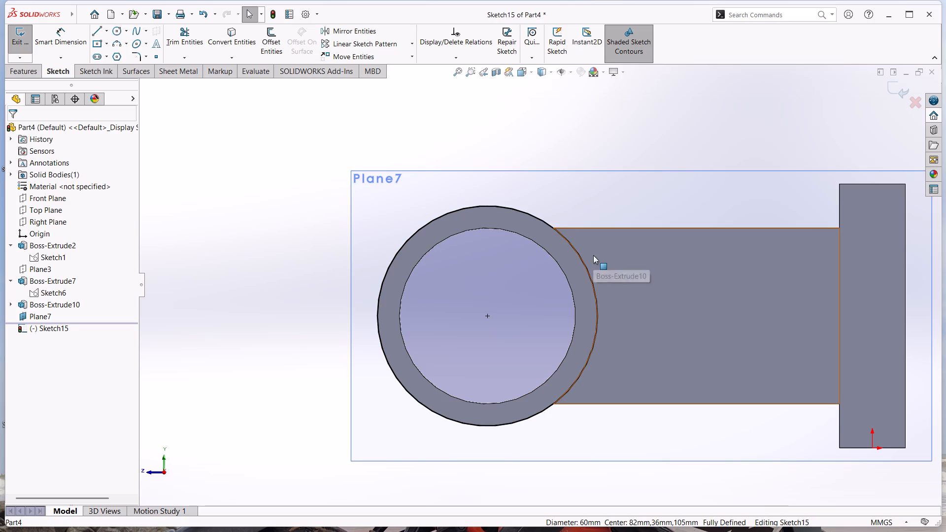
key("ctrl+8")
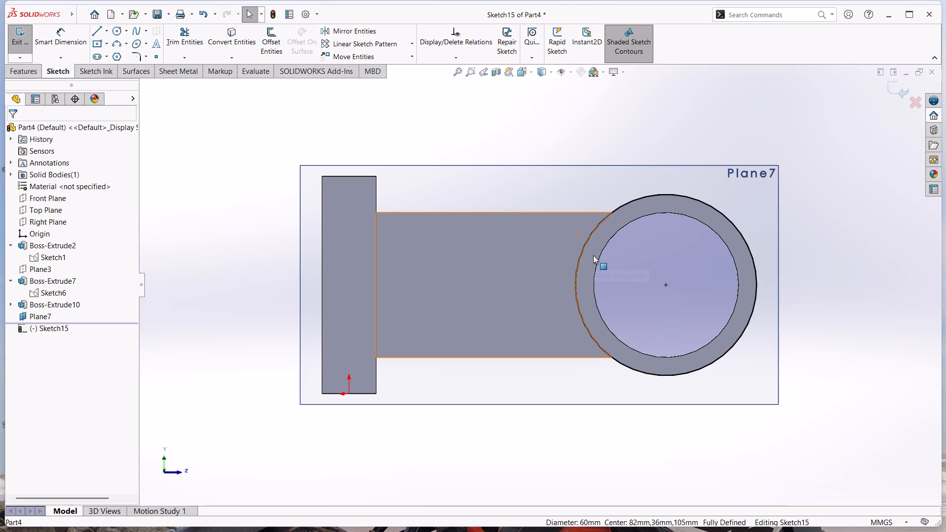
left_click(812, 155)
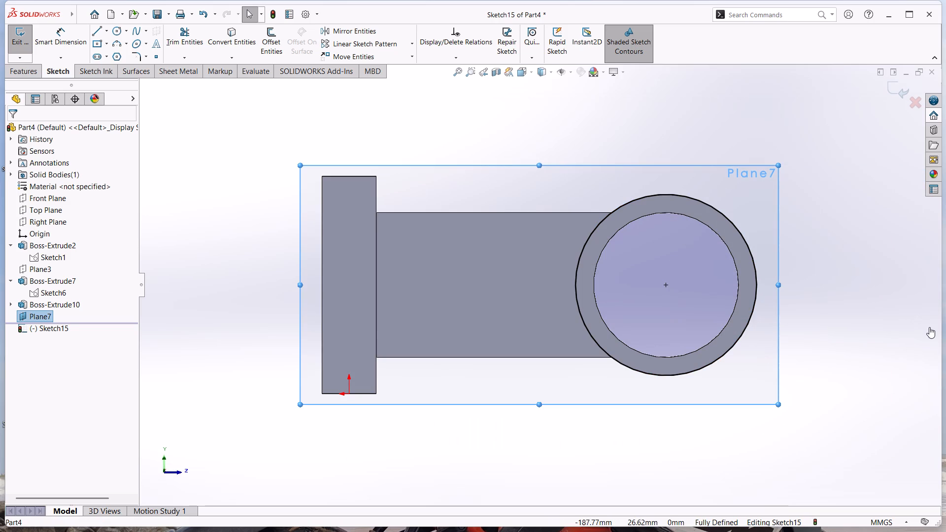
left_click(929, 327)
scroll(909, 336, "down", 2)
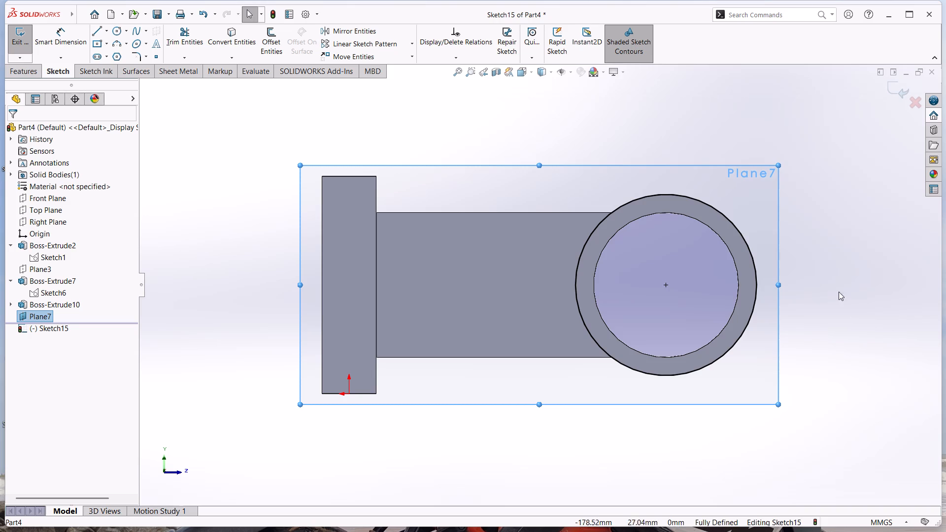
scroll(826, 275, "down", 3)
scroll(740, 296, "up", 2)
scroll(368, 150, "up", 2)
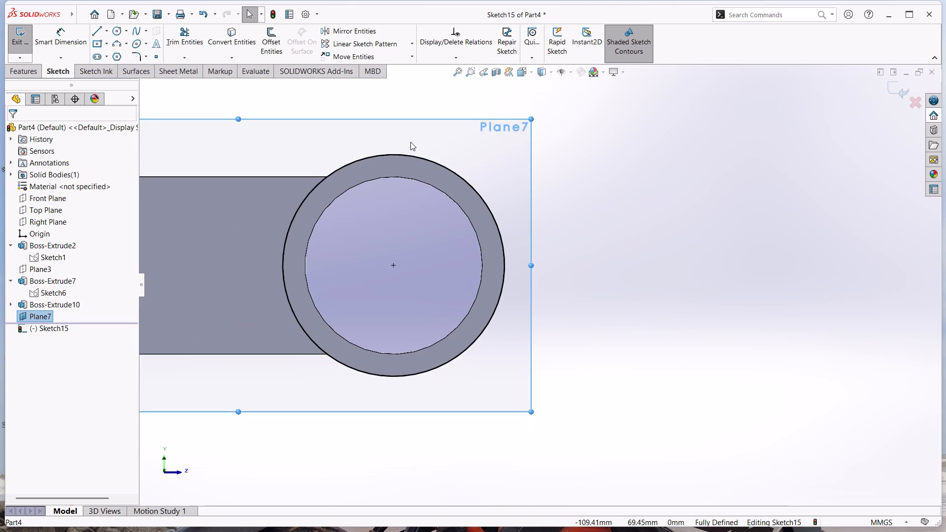
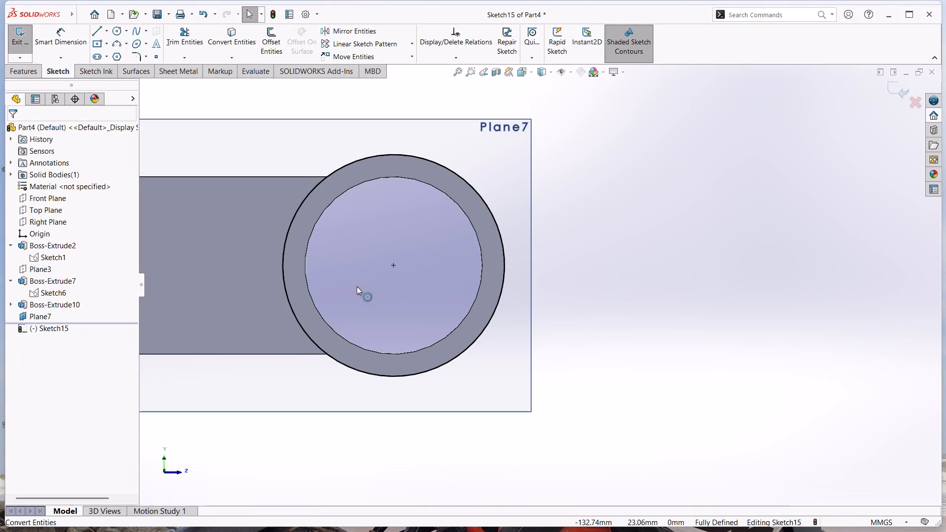
Sketch connected lines from the circle's outer quadrant: about 16 mm horizontally outward, 21 mm down, and 25 mm horizontally back to the circle.
left_click(98, 31)
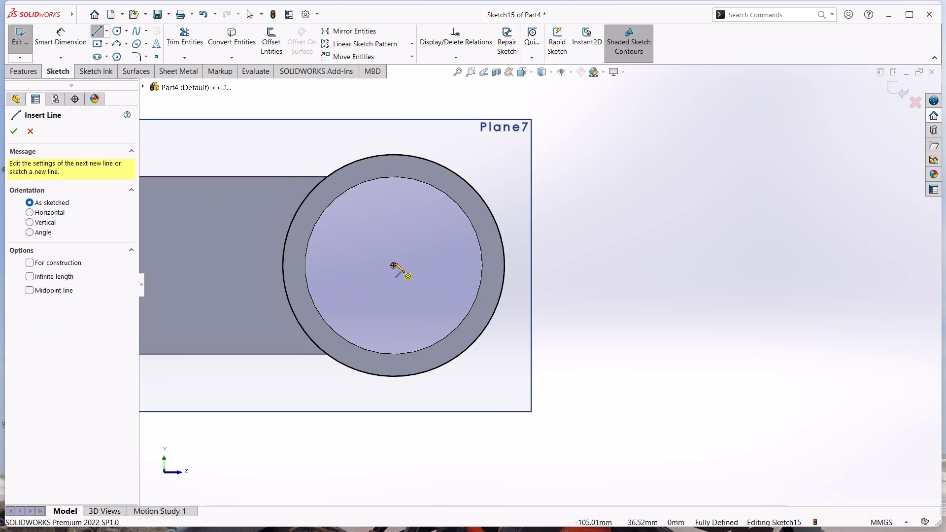
left_click(505, 264)
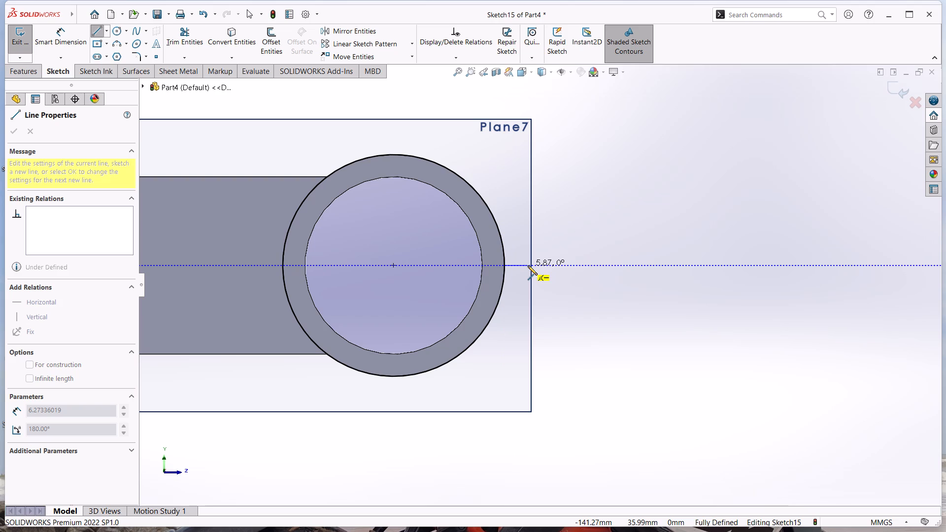
left_click(564, 265)
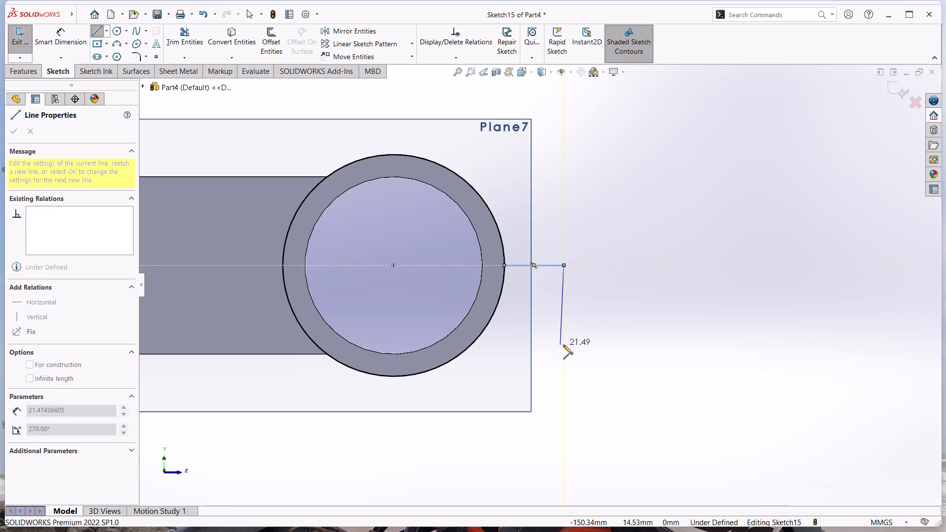
left_click(565, 345)
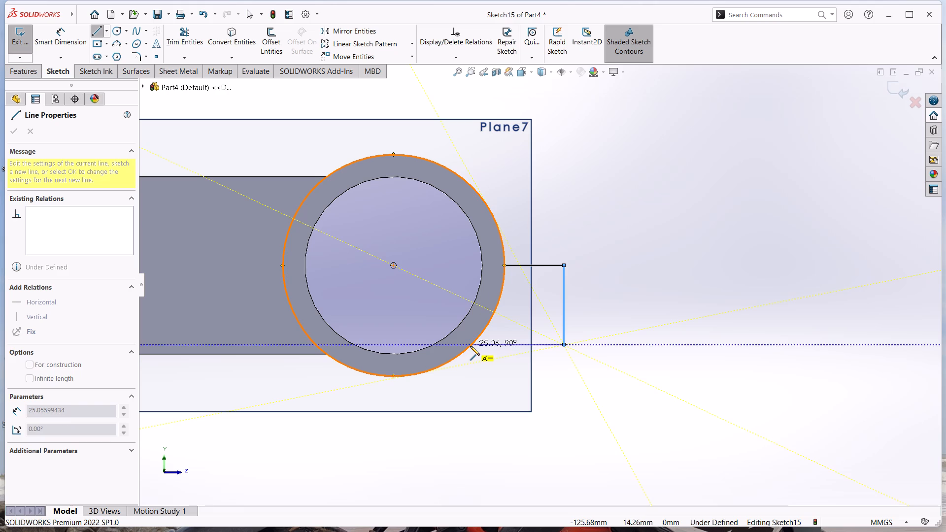
left_click(472, 344)
key("Escape")
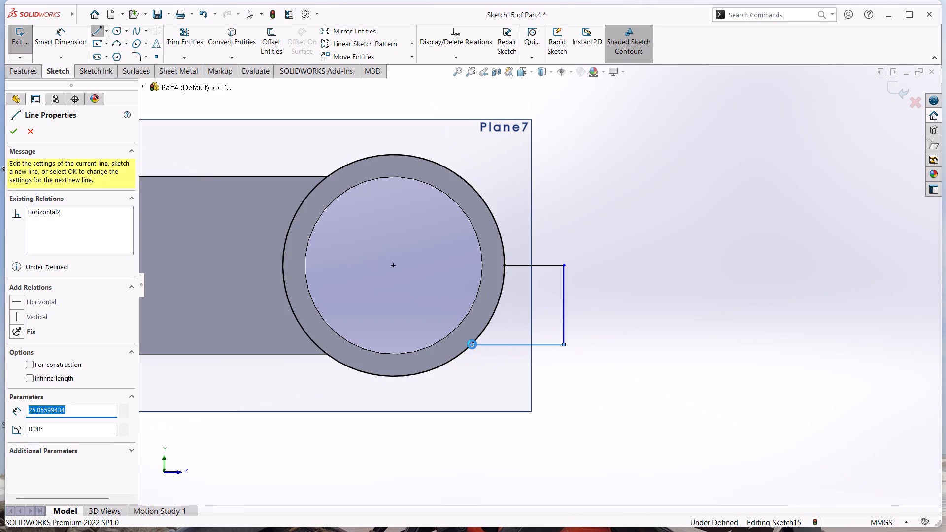
Dimension the horizontal line from the circle's outer quadrant to 48 mm.
left_click(68, 44)
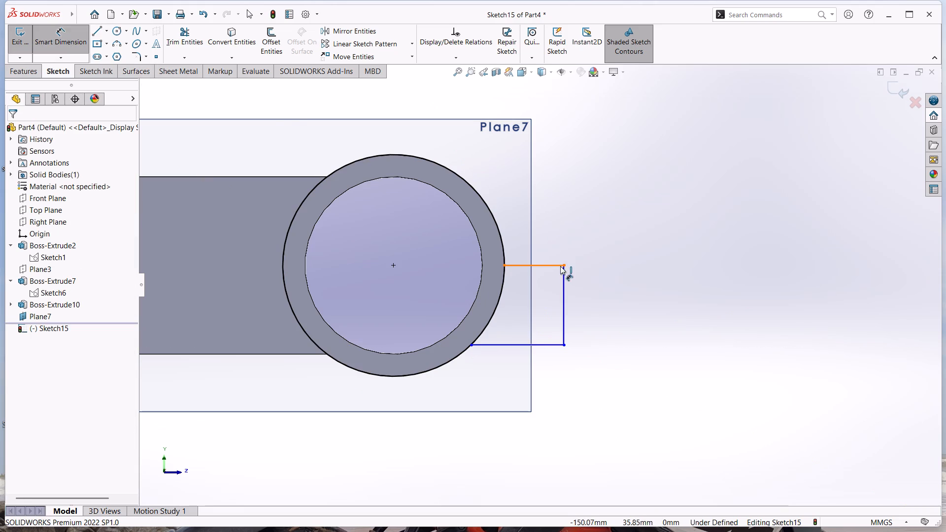
left_click(556, 266)
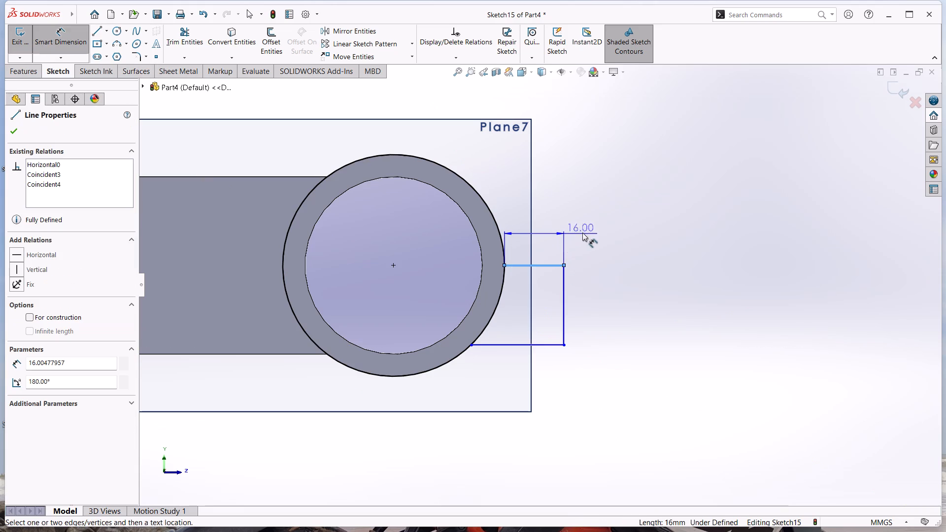
left_click(601, 232)
type("48")
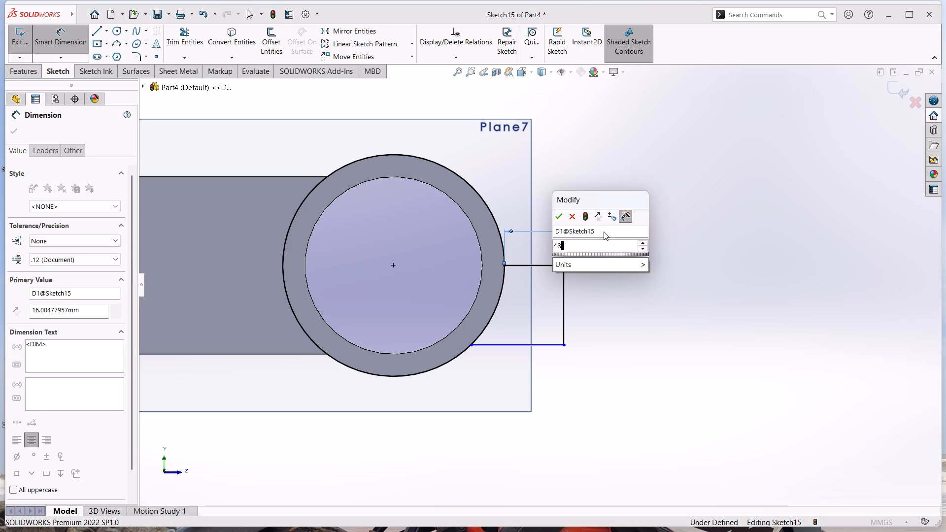
key("Return")
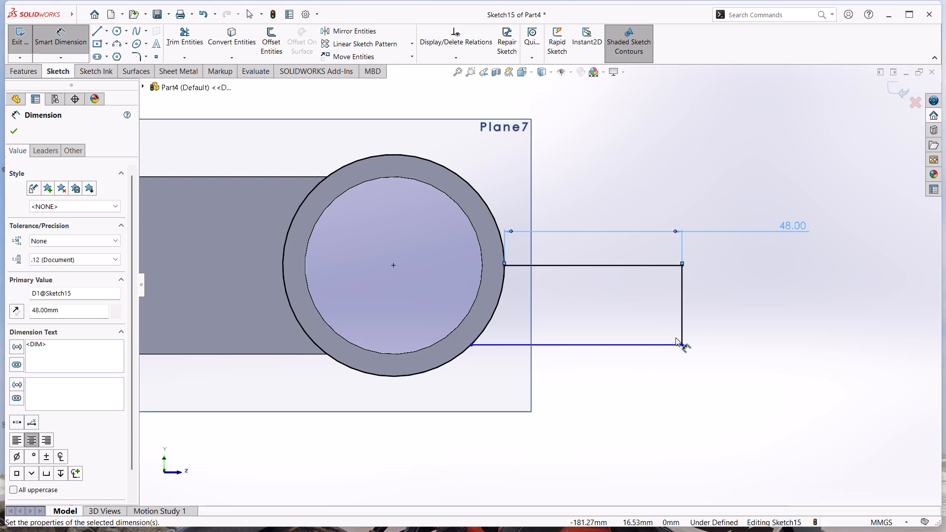
Dimension the vertical line descending from the horizontal line's outer end to 27 mm.
left_click(682, 310)
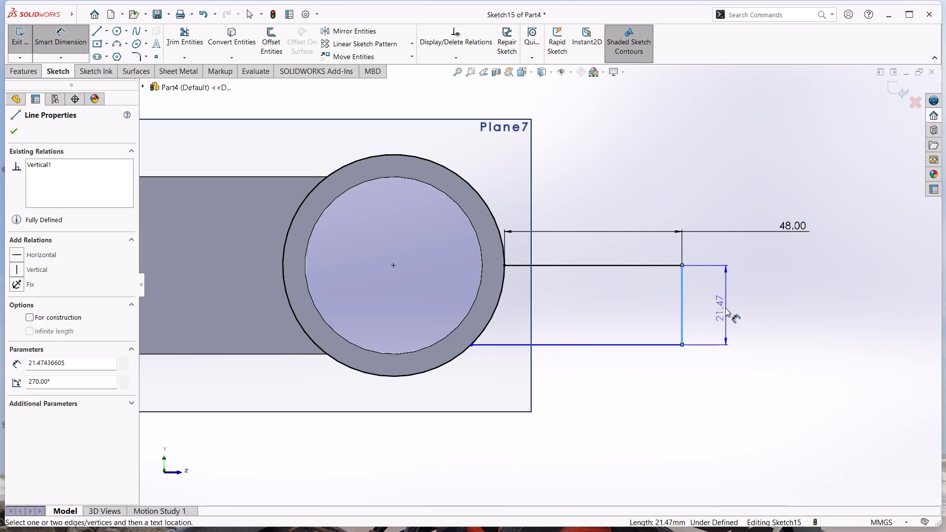
left_click(725, 308)
type("27")
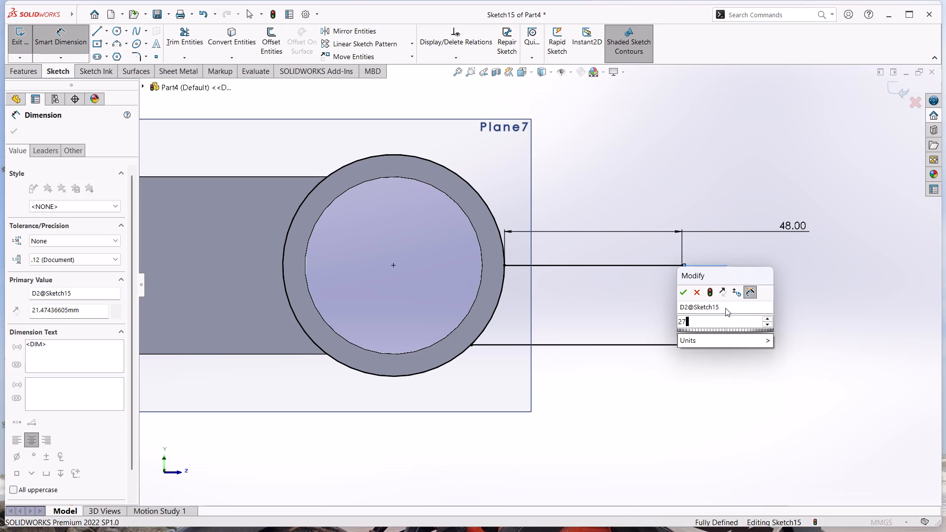
key("Return")
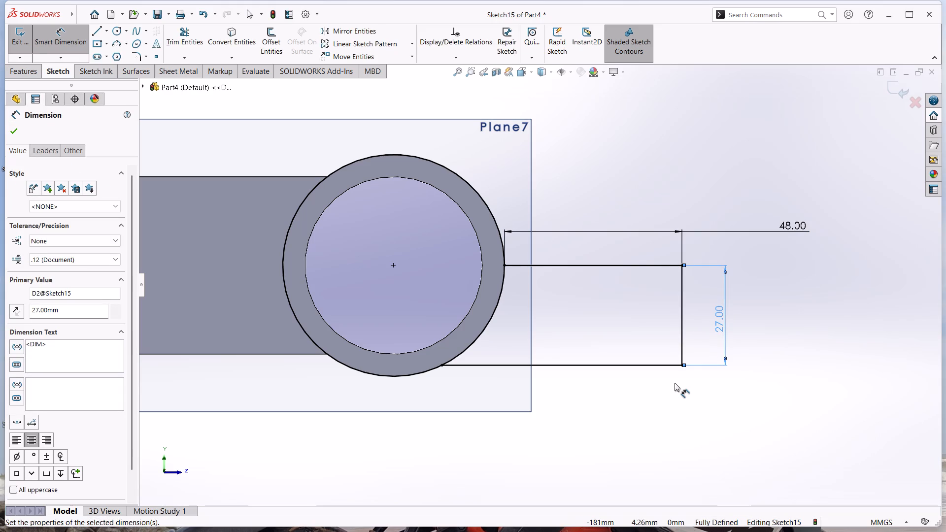
left_click(675, 383)
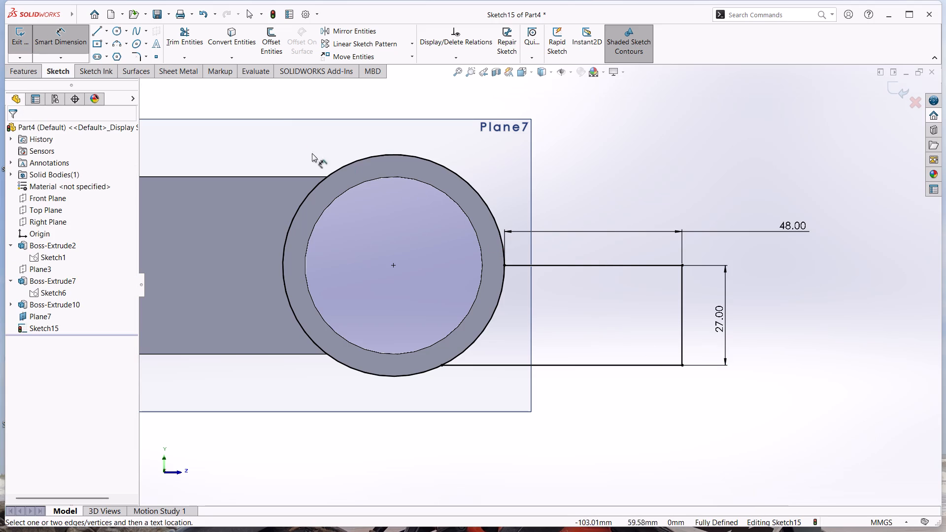
Sketch a vertical line about 34 mm upward from the 48 mm line's outer end and a sloped line about 67 mm back to the circle.
left_click(98, 29)
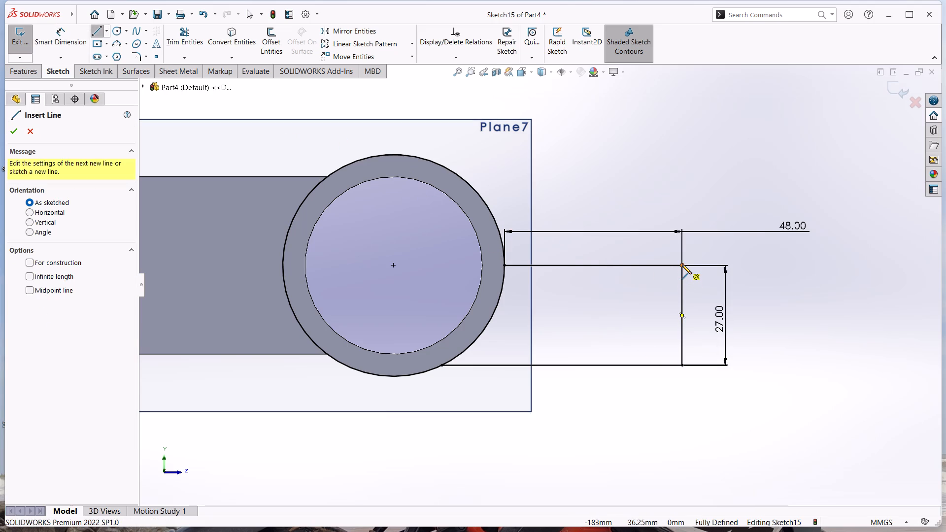
left_click(682, 265)
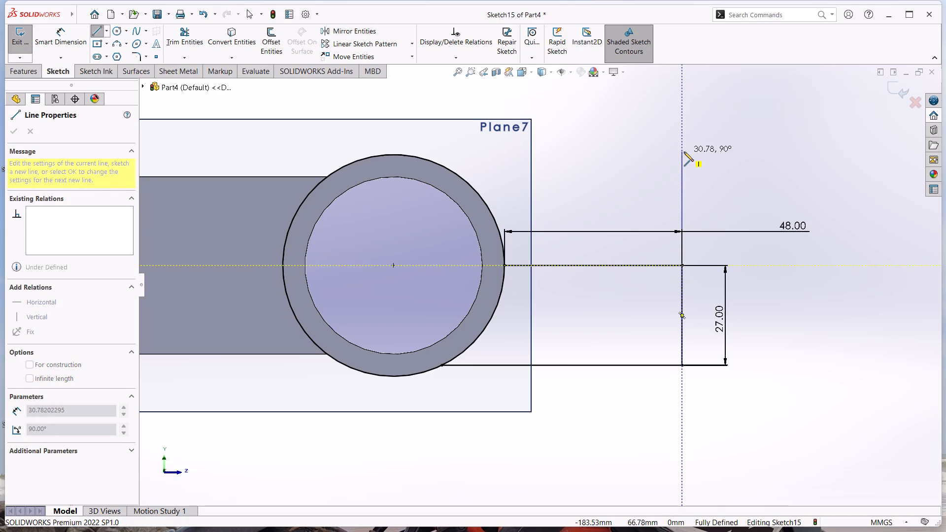
key("3")
key("1")
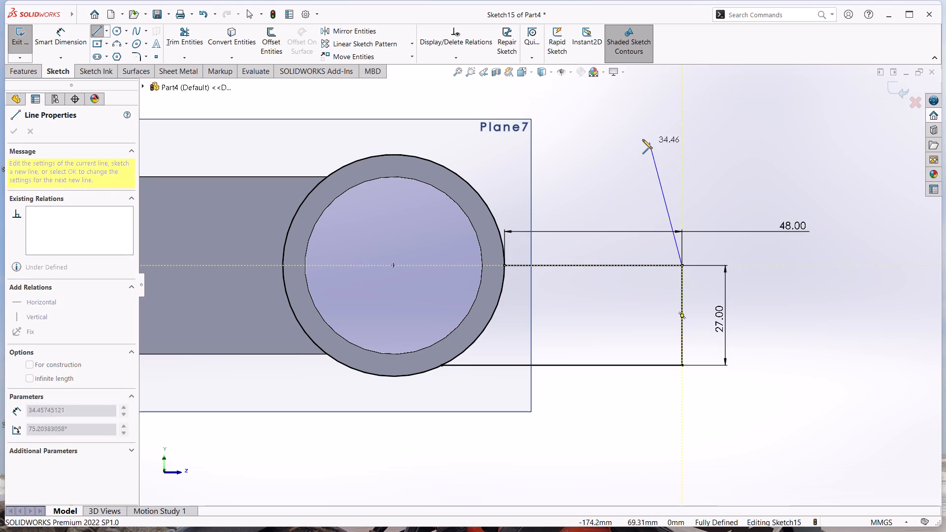
key("Return")
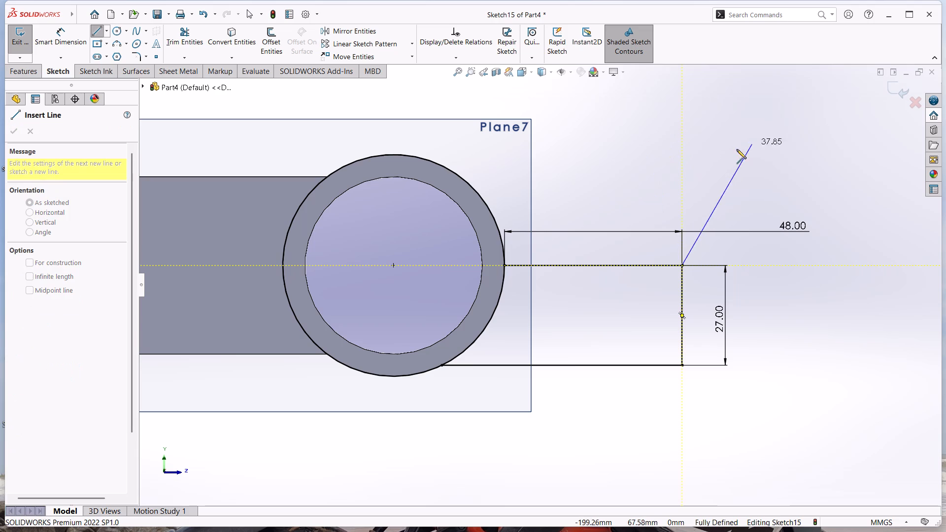
left_click(682, 141)
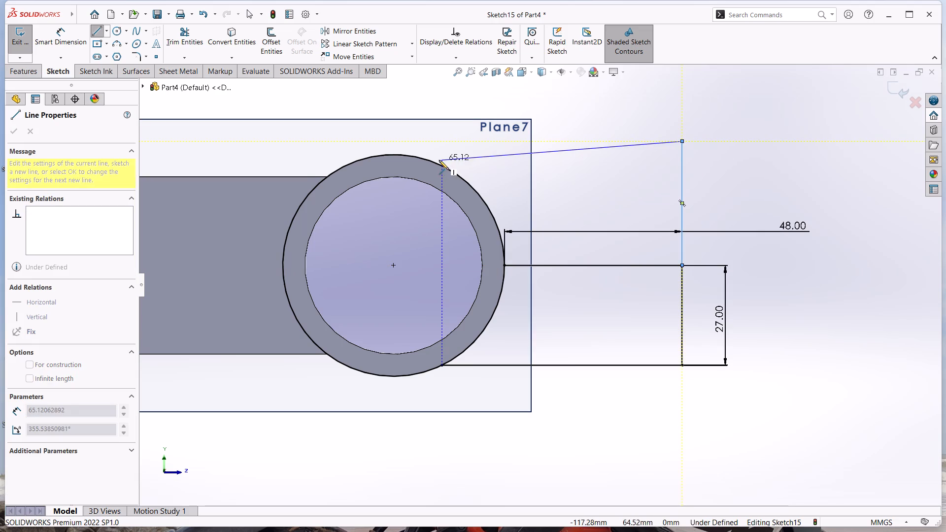
left_click(434, 162)
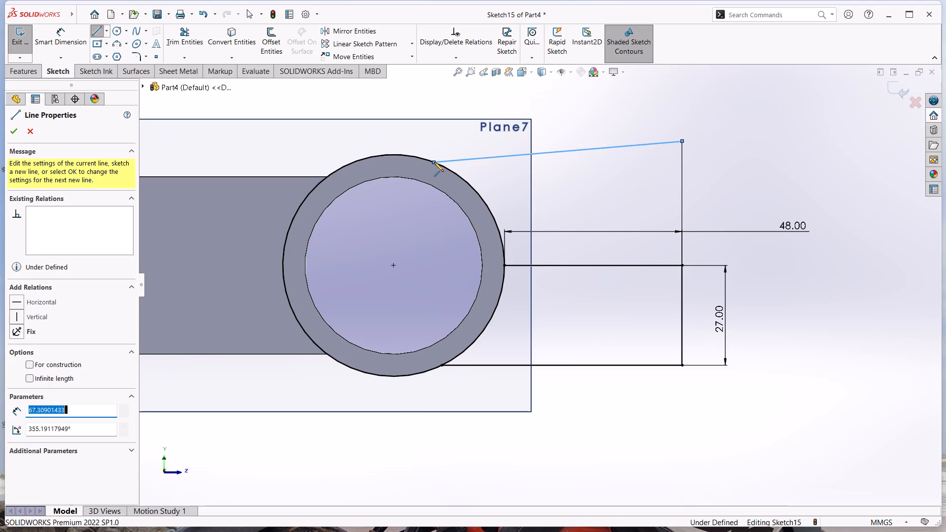
key("Escape")
Dimension the upper vertical line to 31 mm.
left_click(60, 38)
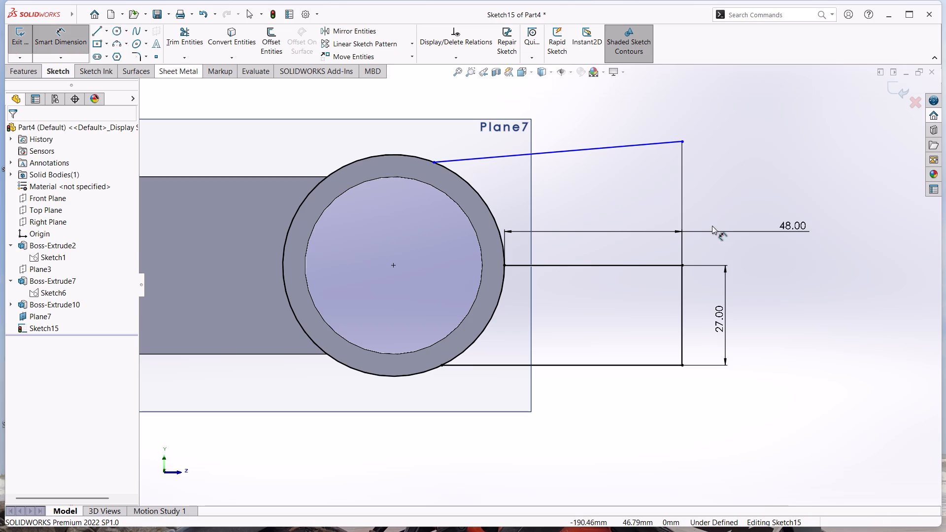
left_click(681, 200)
left_click(714, 203)
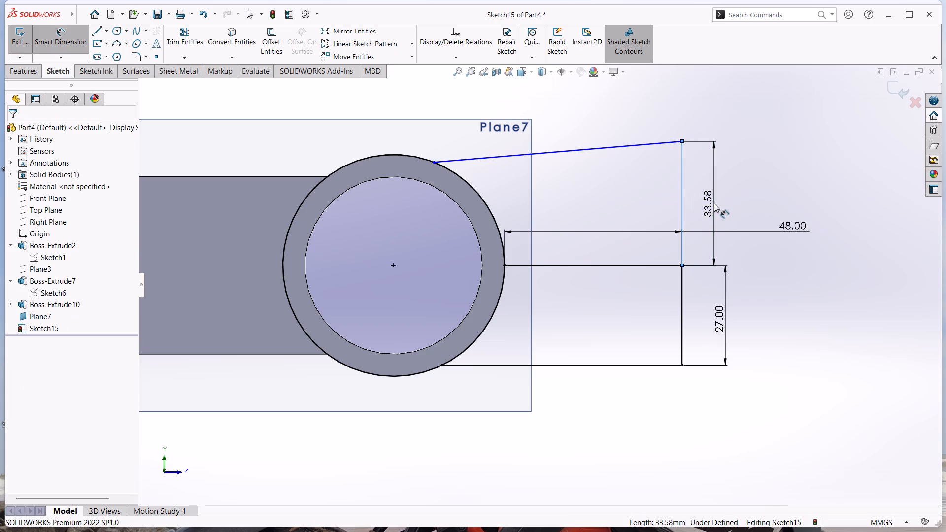
type("31")
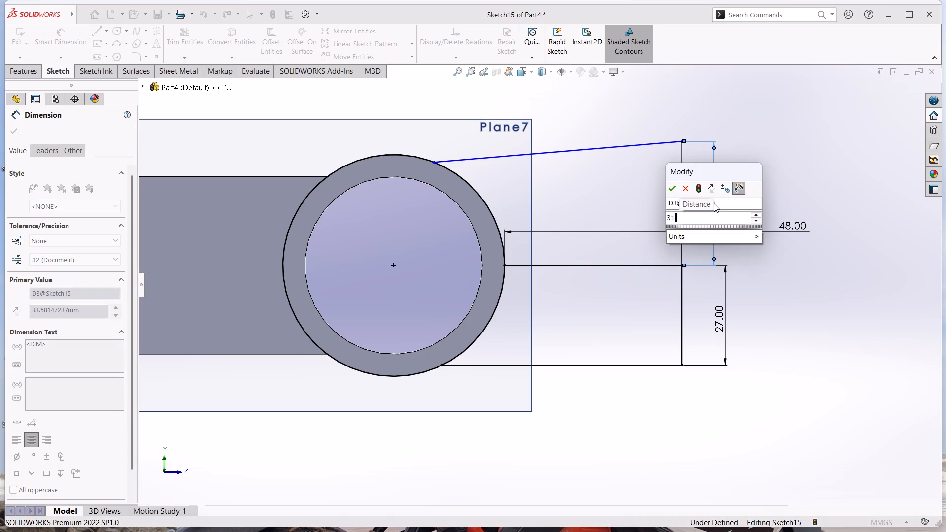
key("Return")
left_click(779, 330)
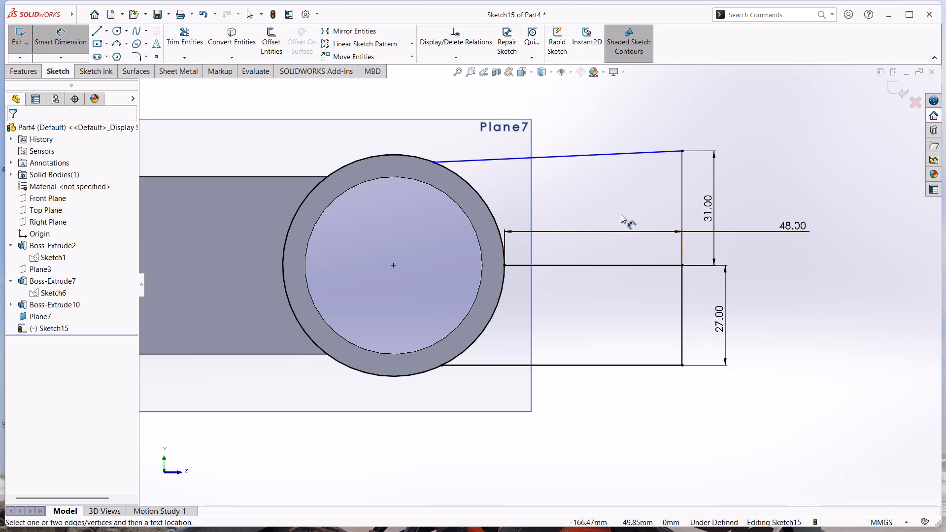
left_click(792, 310)
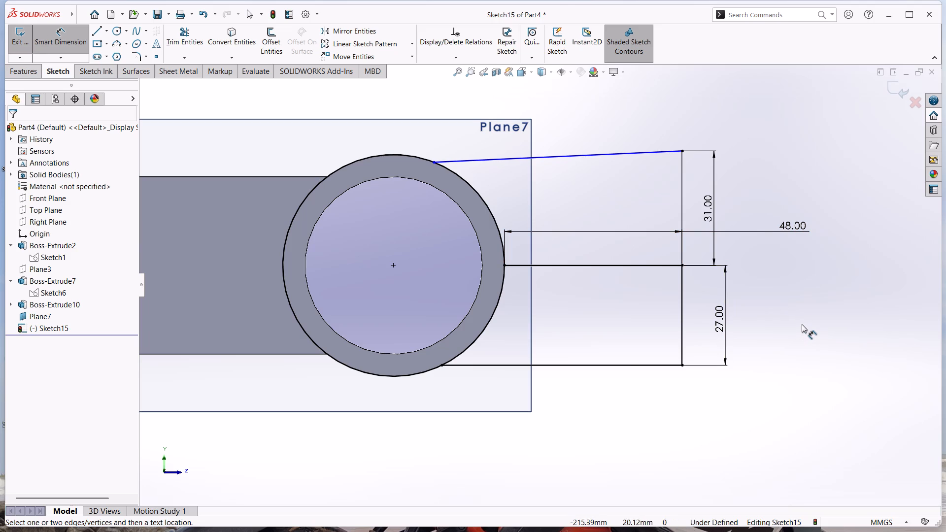
left_click(801, 320)
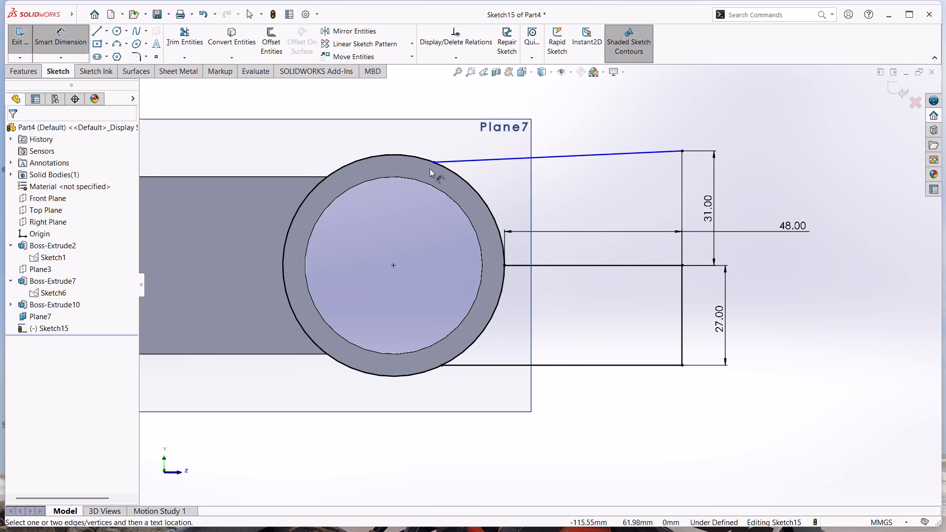
Add a tangent relation between the converted circle and the sloped upper line.
left_click(469, 161)
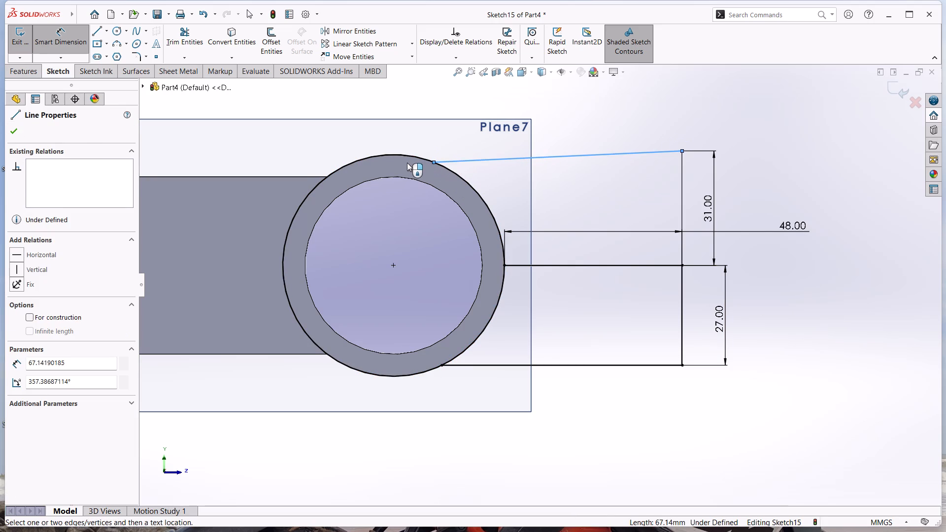
key("Escape")
left_click(388, 156)
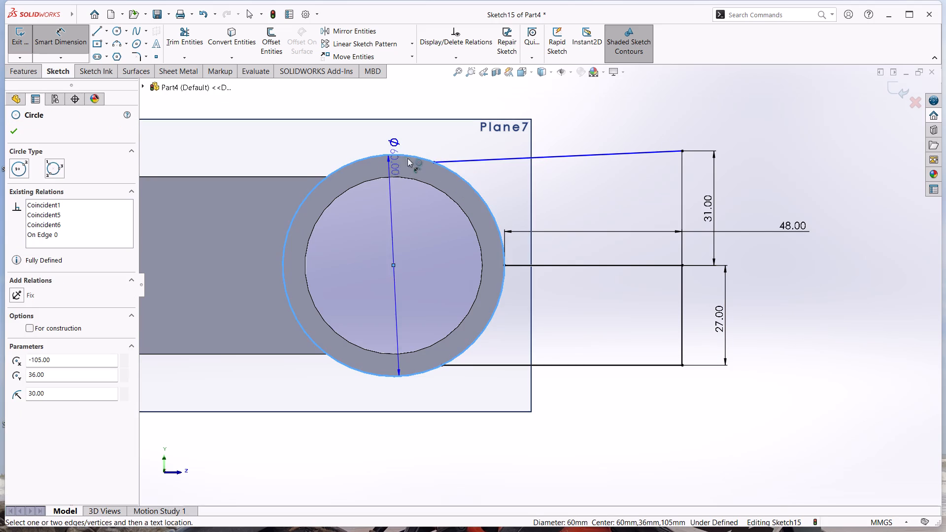
key("Escape")
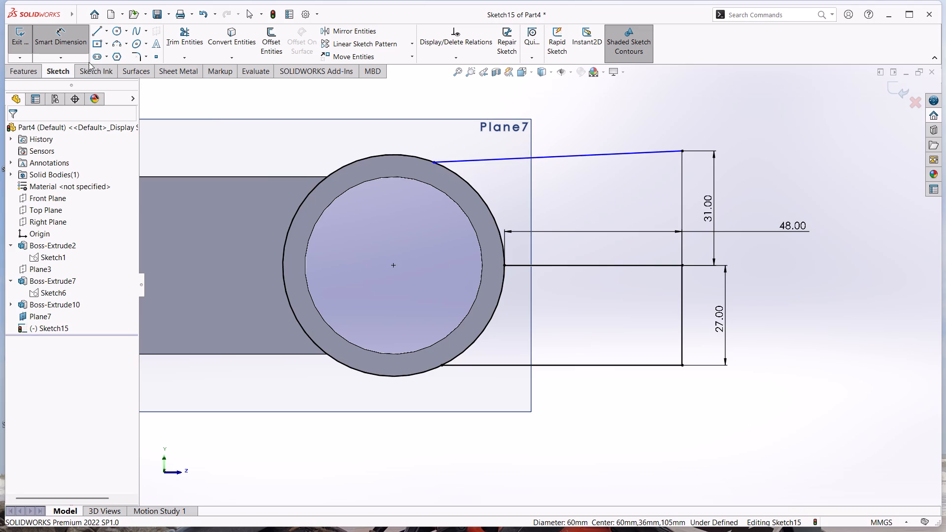
left_click(77, 47)
left_click(385, 154)
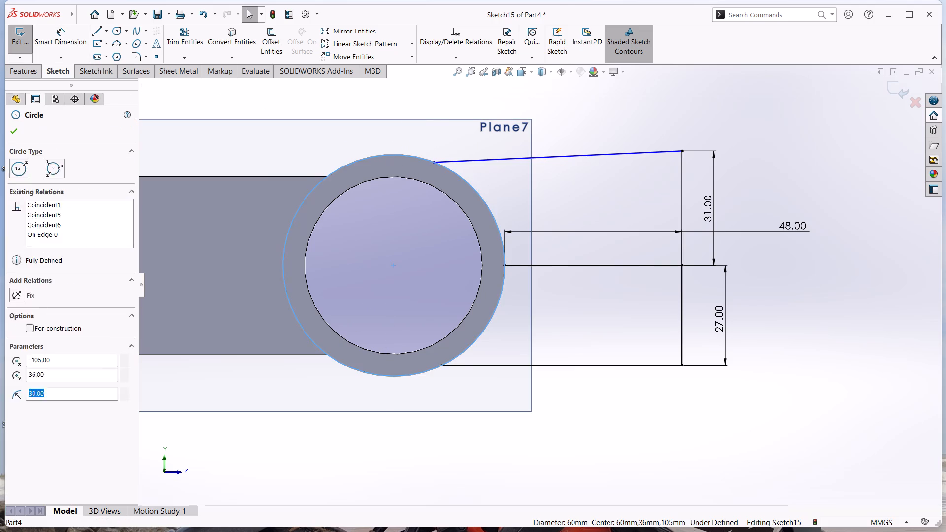
left_click(473, 161, "ctrl")
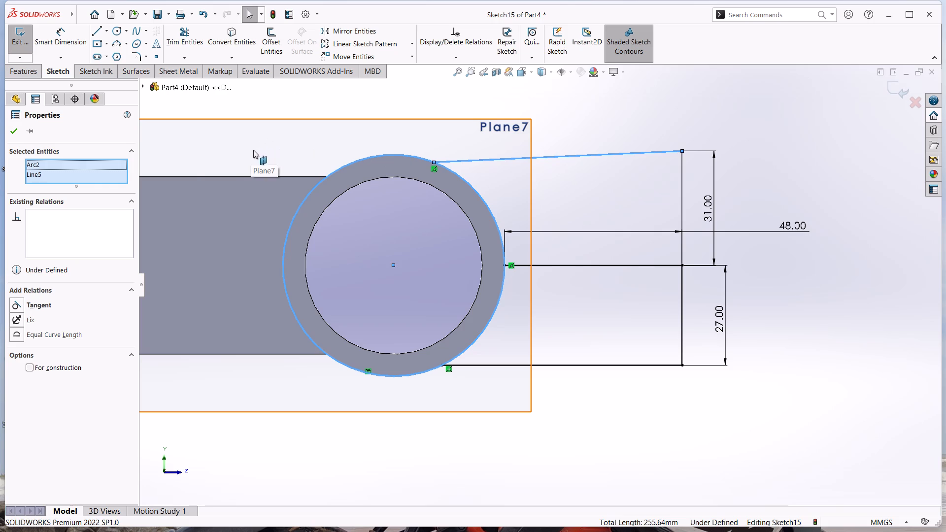
left_click(20, 306)
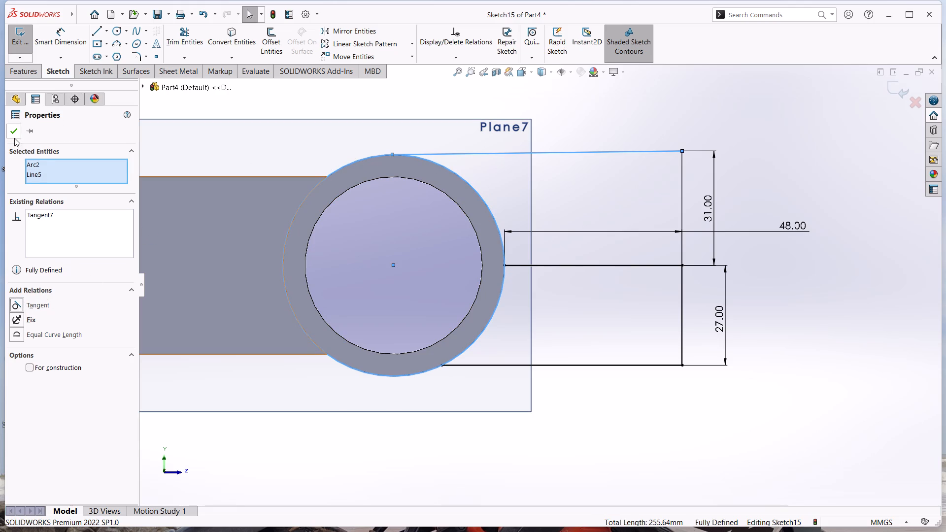
left_click(14, 138)
left_click(822, 346)
Exit the profile sketch on the offset plane and view the model normal to that plane.
middle_click_drag(821, 345, 767, 308)
scroll(821, 345, "down", 1)
scroll(653, 332, "up", 2)
middle_click_drag(654, 330, 655, 322)
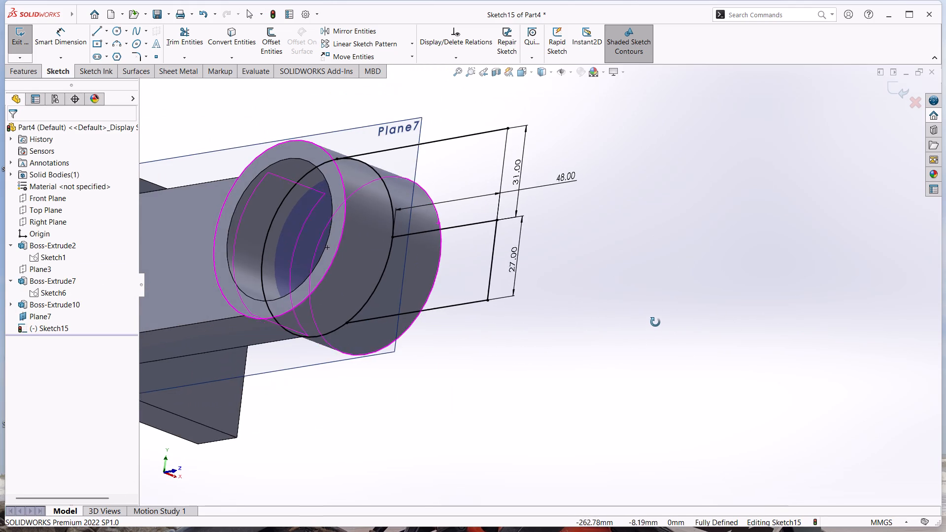
middle_click_drag(655, 322, 656, 322)
scroll(666, 320, "up", 1)
middle_click_drag(655, 332, 618, 288)
scroll(618, 288, "up", 1)
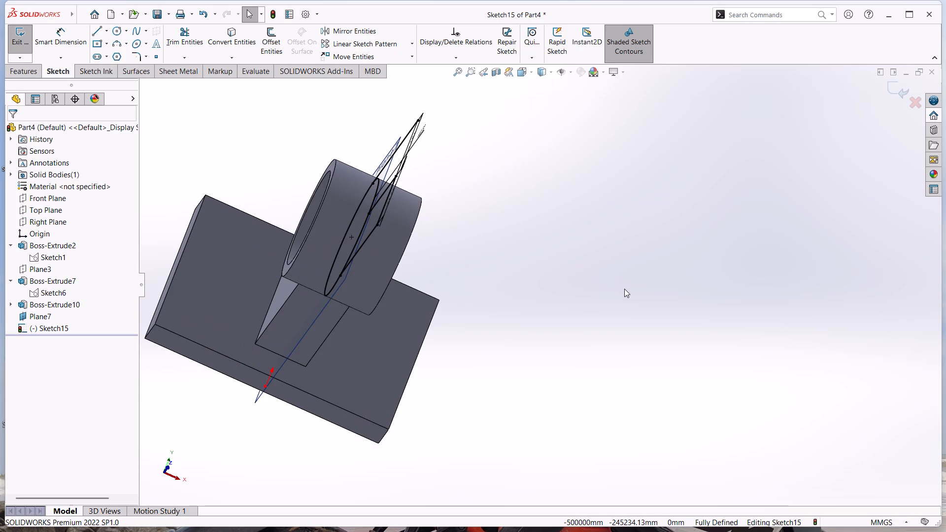
left_click(21, 41)
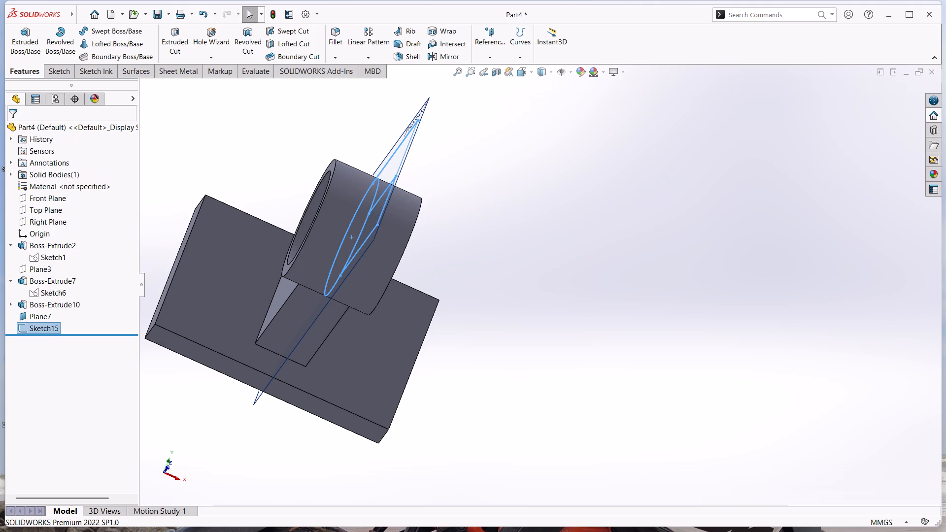
key("ctrl+8")
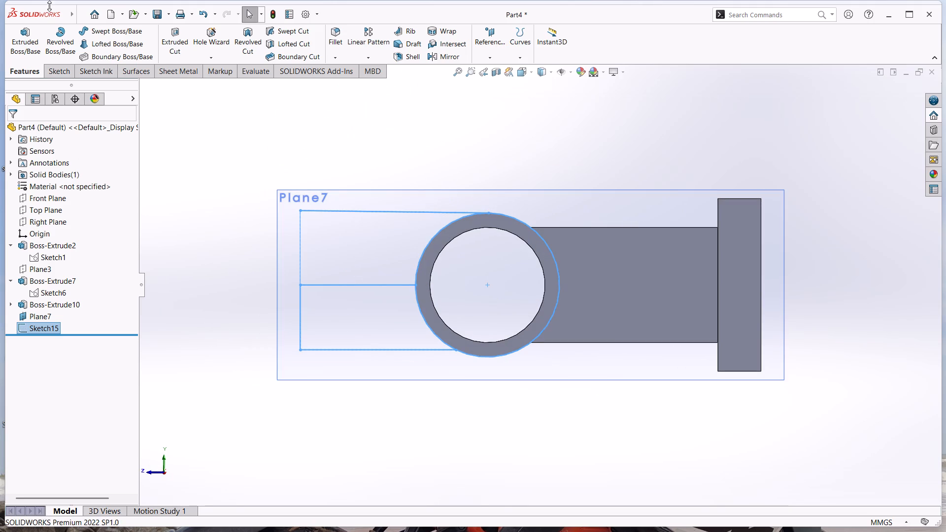
Reopen the arm's profile sketch on the offset plane for editing.
left_click(58, 69)
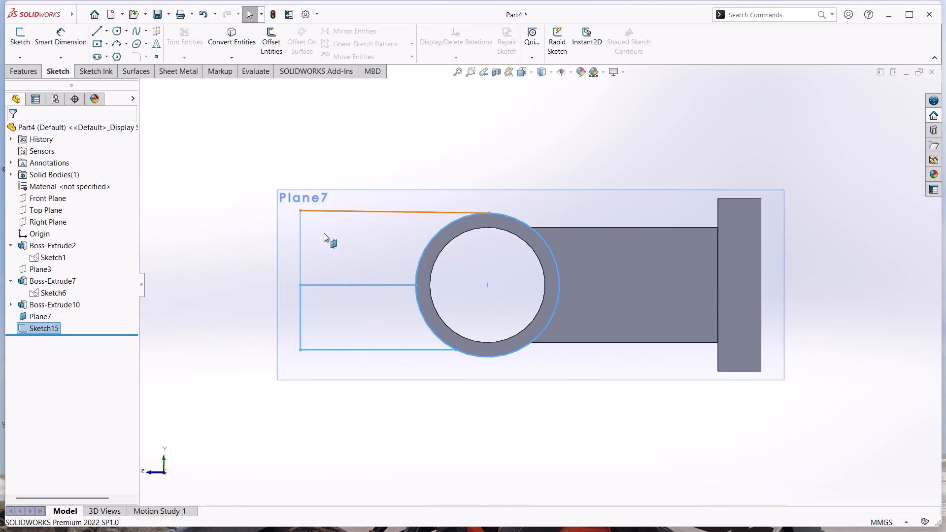
left_click(31, 70)
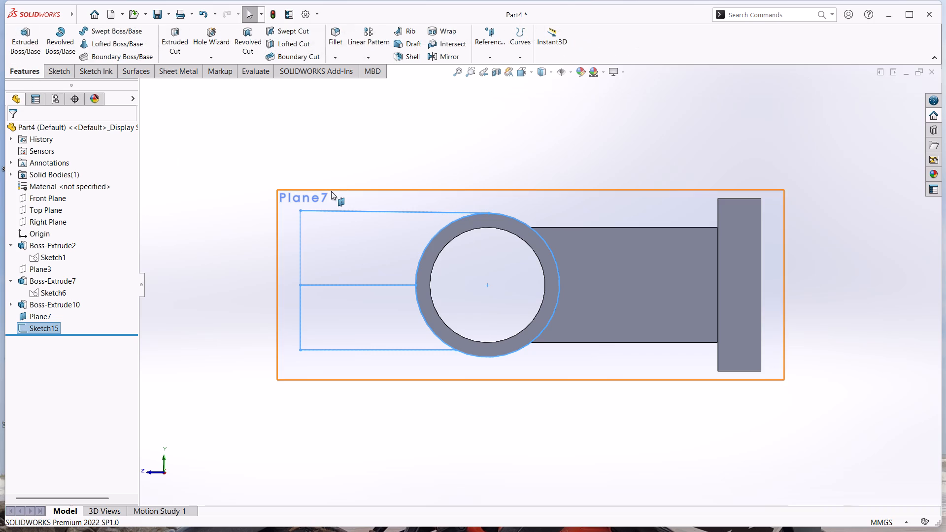
middle_click_drag(309, 164, 495, 177)
scroll(309, 164, "down", 1)
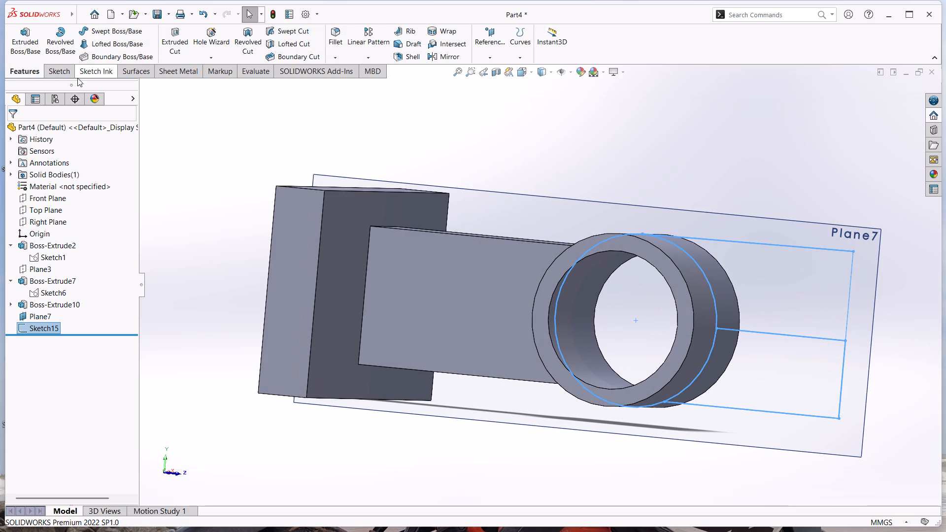
right_click(45, 333)
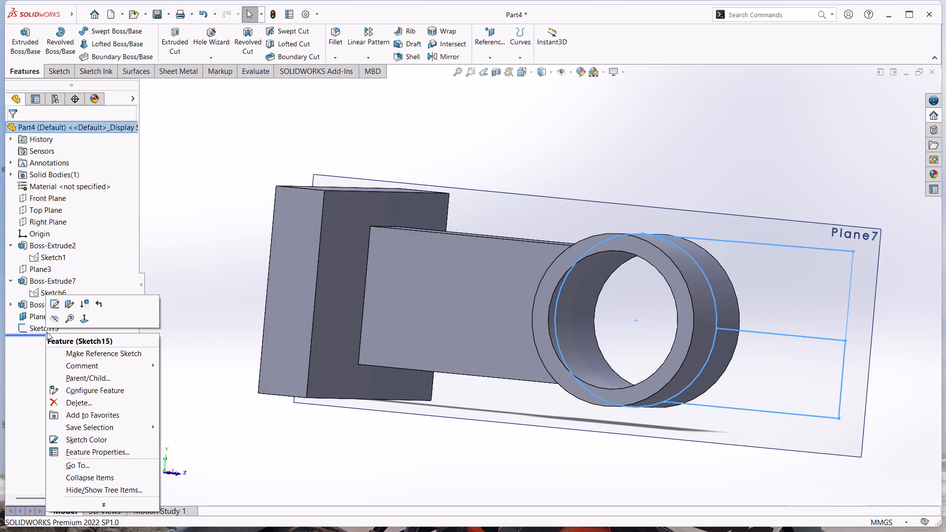
left_click(54, 308)
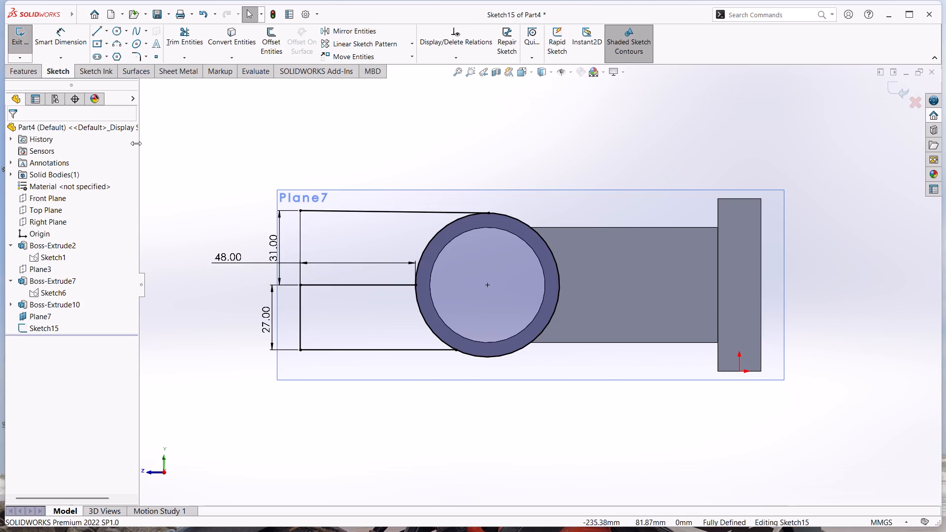
Trim away the converted circle's arc on the post side, between the ends of the upper and lower lines.
left_click(183, 44)
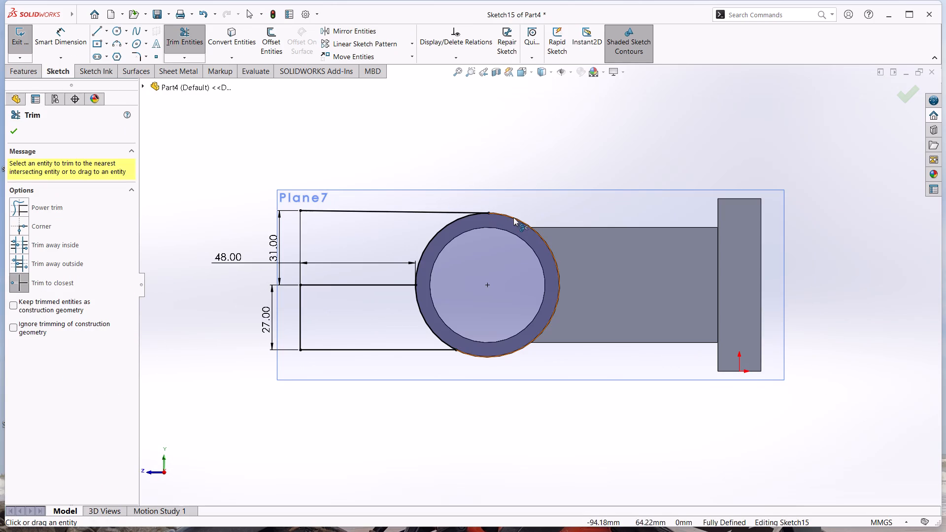
left_click(513, 217)
left_click(474, 444)
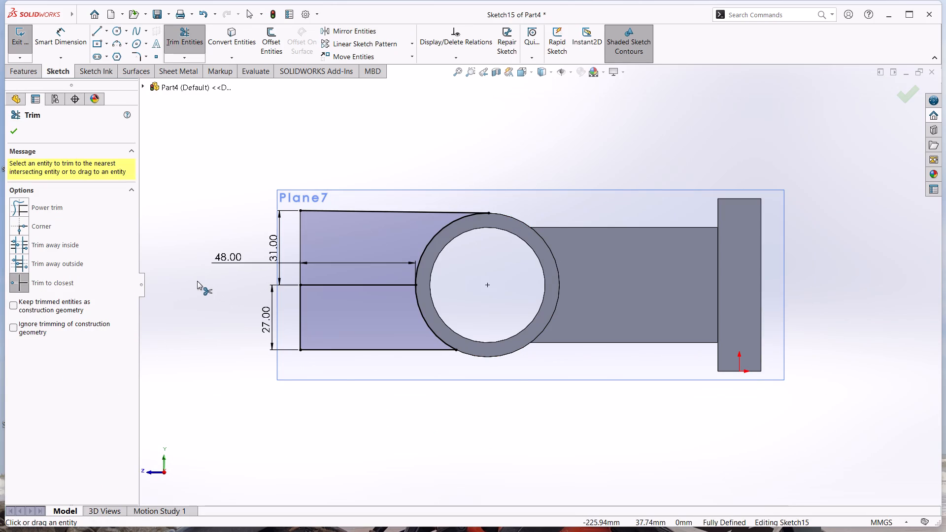
left_click(19, 131)
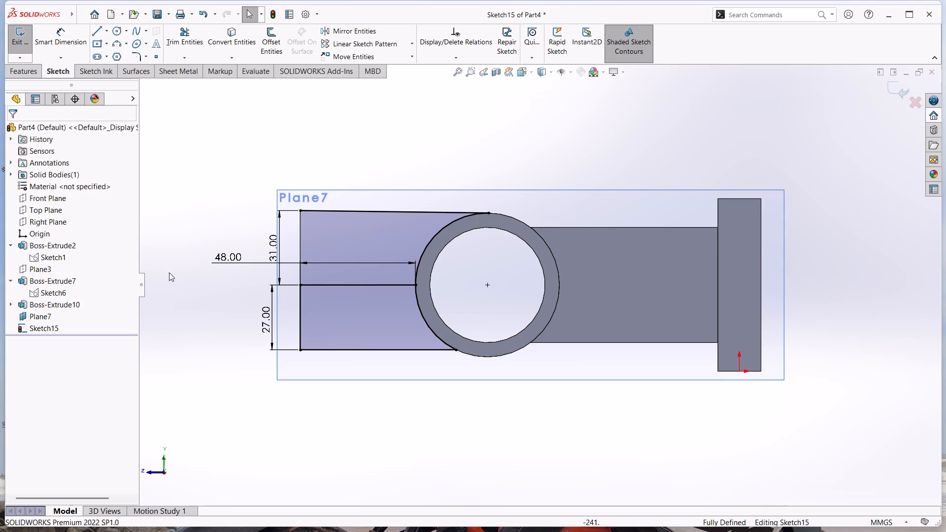
key("Escape")
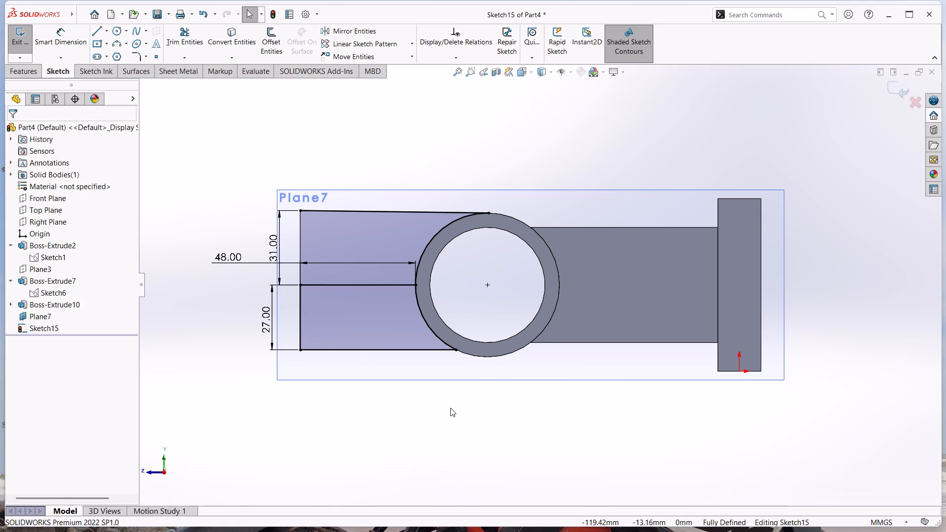
left_click(444, 433)
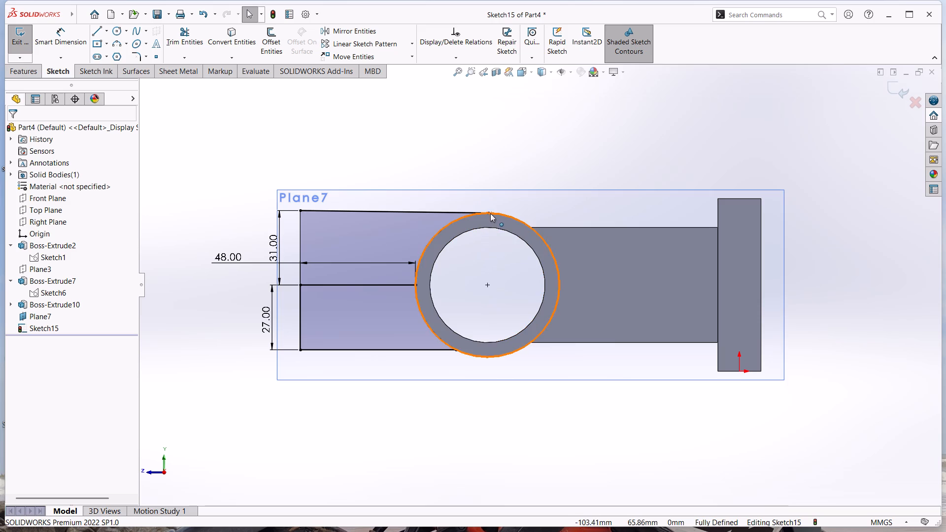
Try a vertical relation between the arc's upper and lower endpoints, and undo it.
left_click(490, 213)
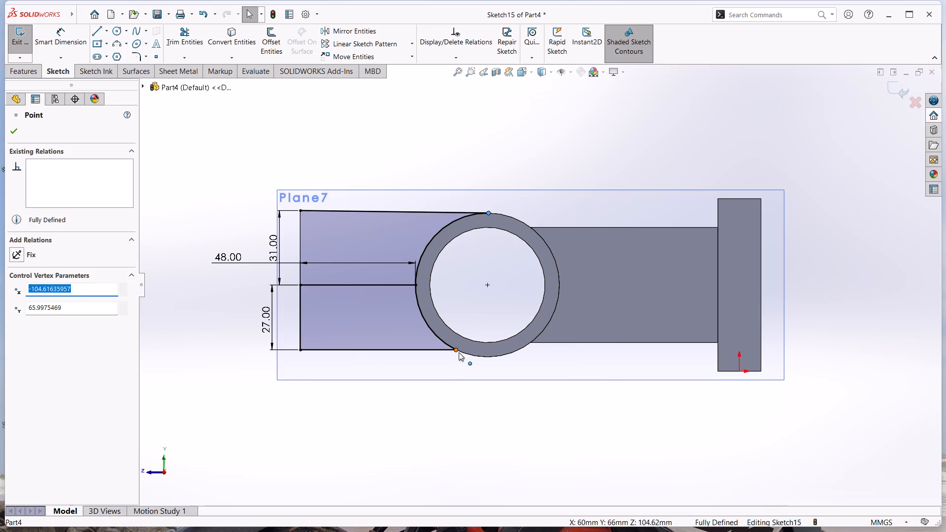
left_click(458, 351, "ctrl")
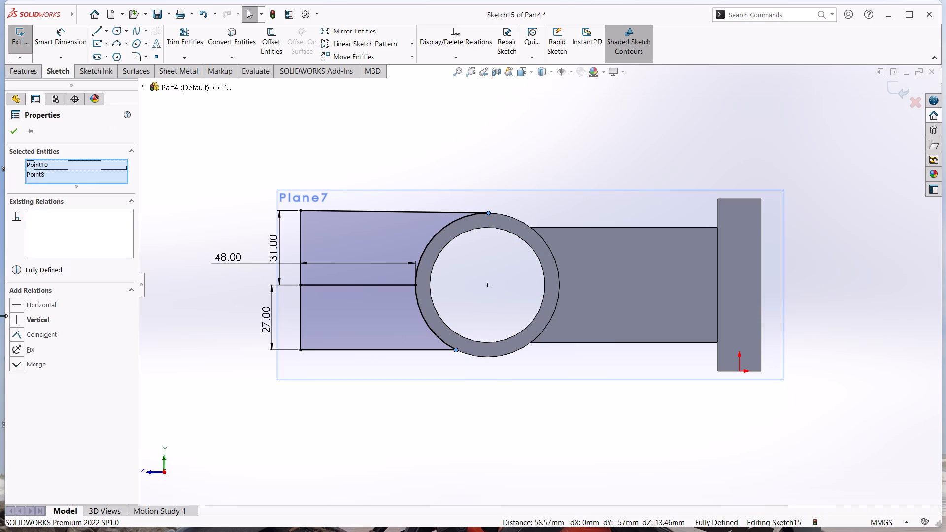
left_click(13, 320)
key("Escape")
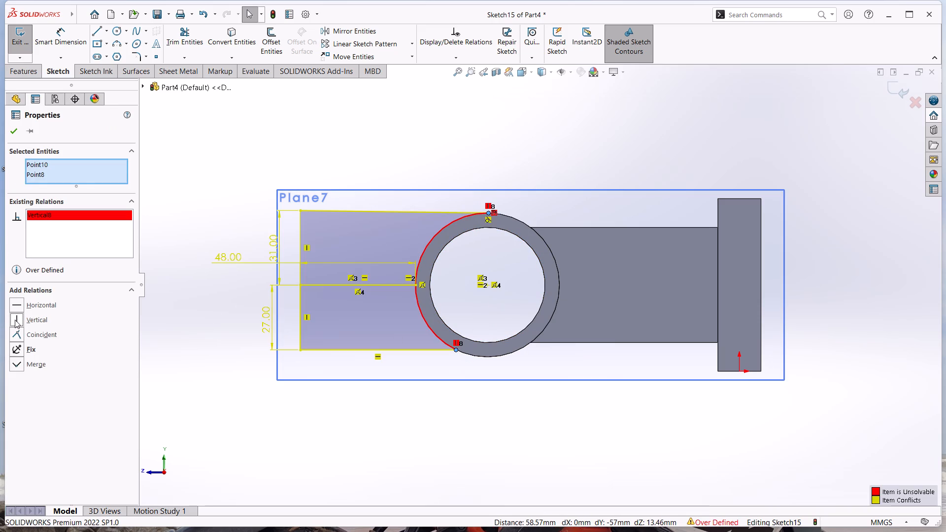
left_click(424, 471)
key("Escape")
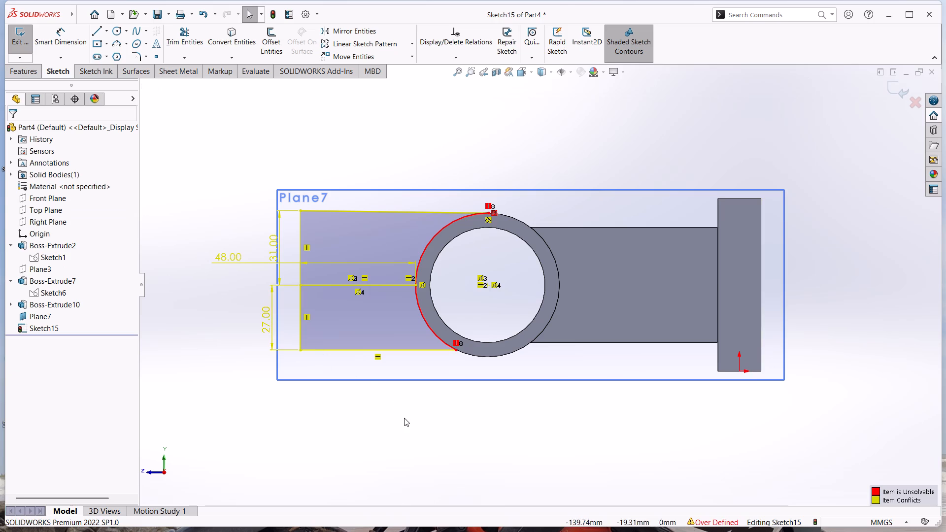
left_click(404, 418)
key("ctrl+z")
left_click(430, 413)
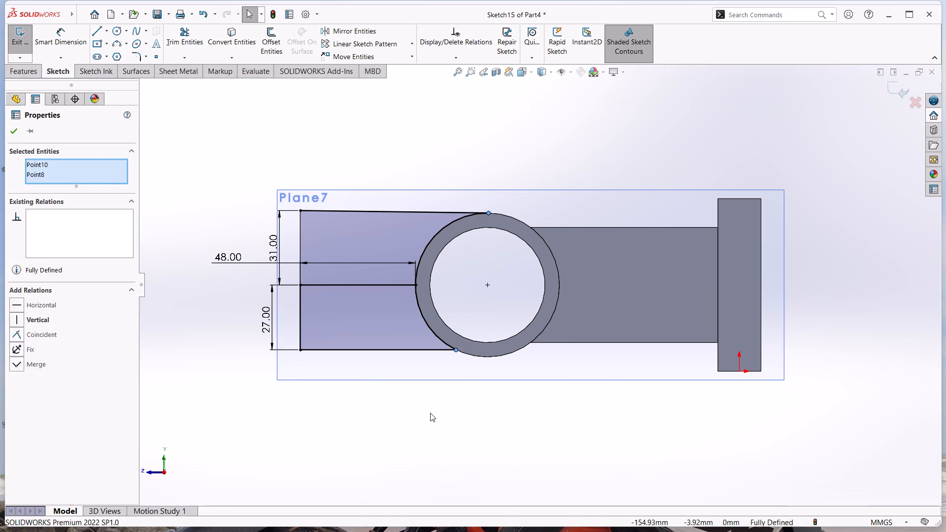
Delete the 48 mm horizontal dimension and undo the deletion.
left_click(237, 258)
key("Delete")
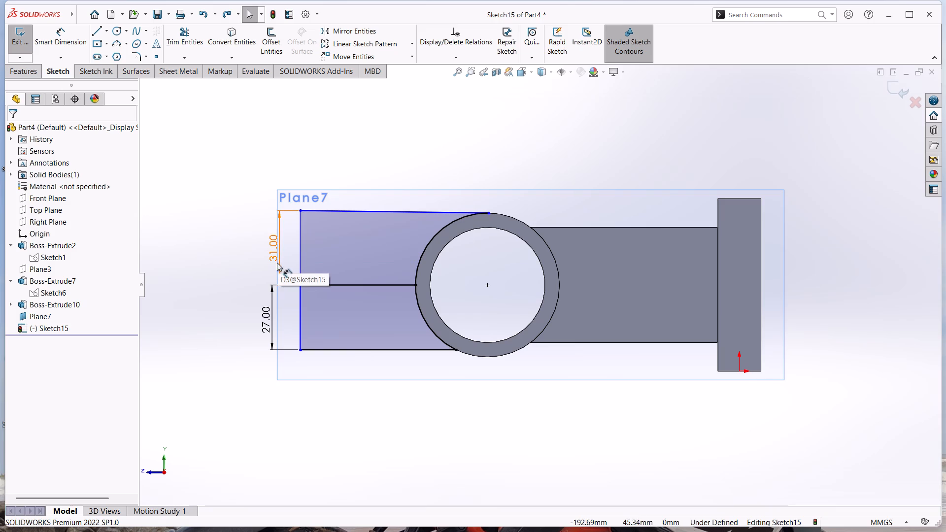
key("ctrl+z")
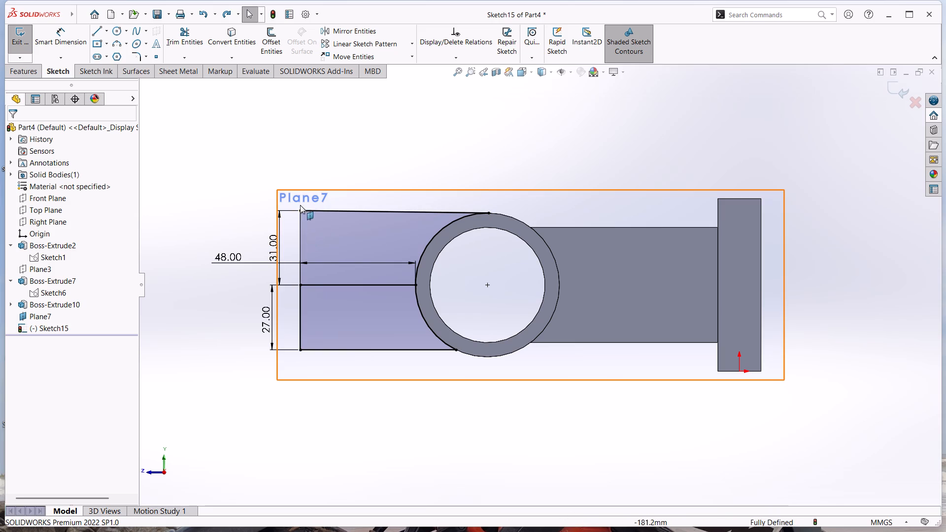
Delete the 31 mm and 27 mm dimensions of the profile's two outer vertical lines.
left_click(271, 252)
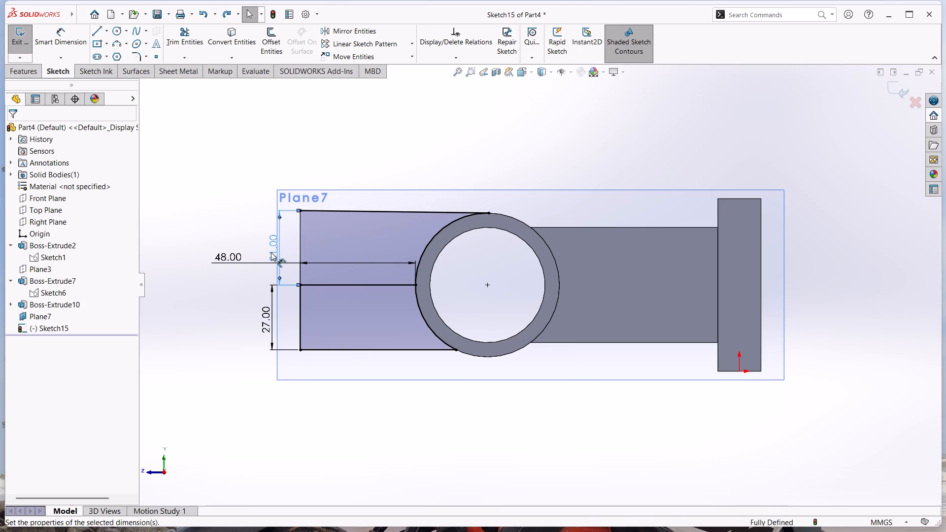
key("Delete")
left_click(265, 328)
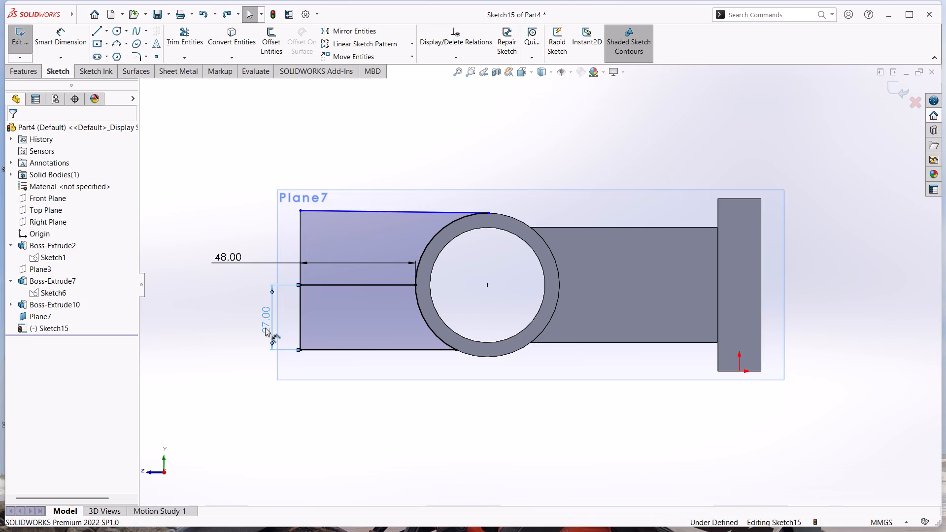
left_click(265, 328)
key("Delete")
left_click(439, 487)
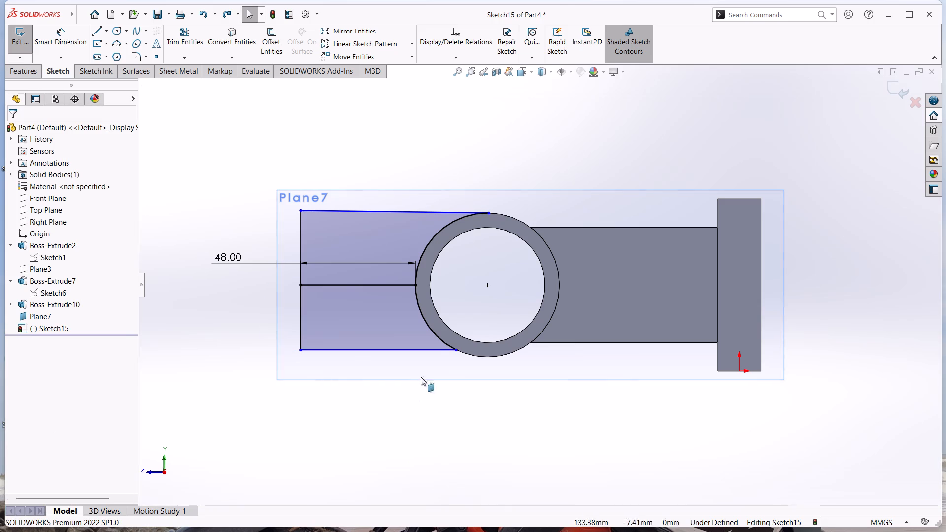
Move the upper line's inner endpoint onto the topmost point of the ring's outer circle.
left_click(488, 211)
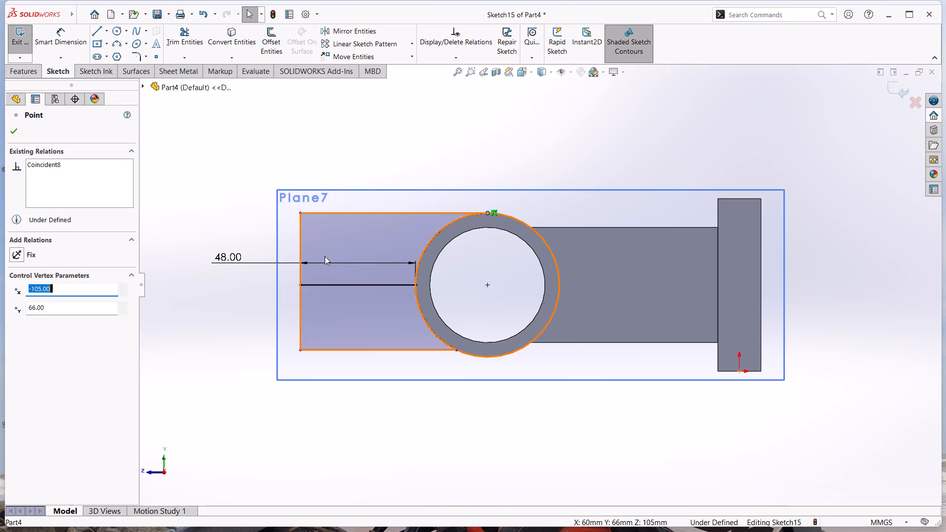
left_click(426, 423)
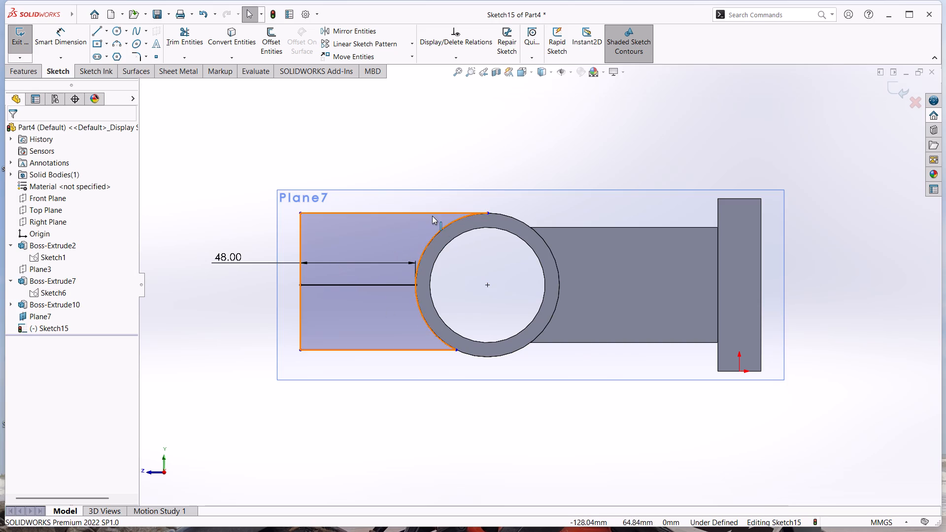
Add a vertical relation between the arc's lower and upper endpoints.
left_click(455, 350)
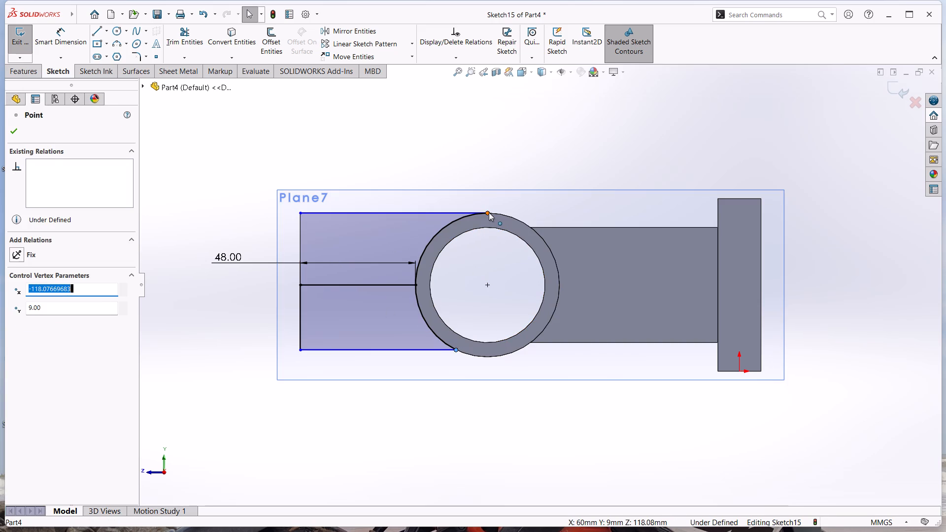
left_click(489, 212, "ctrl")
left_click(21, 318)
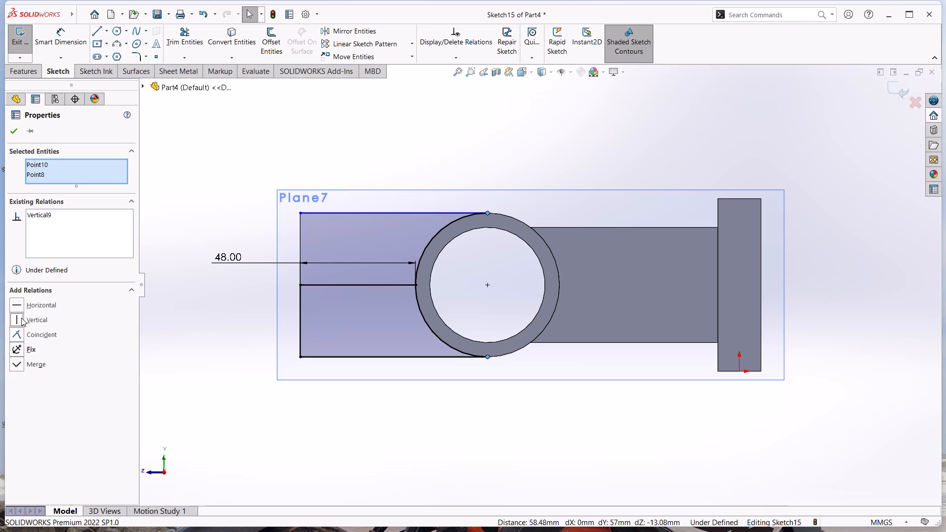
left_click(21, 318)
left_click(21, 318)
left_click(328, 468)
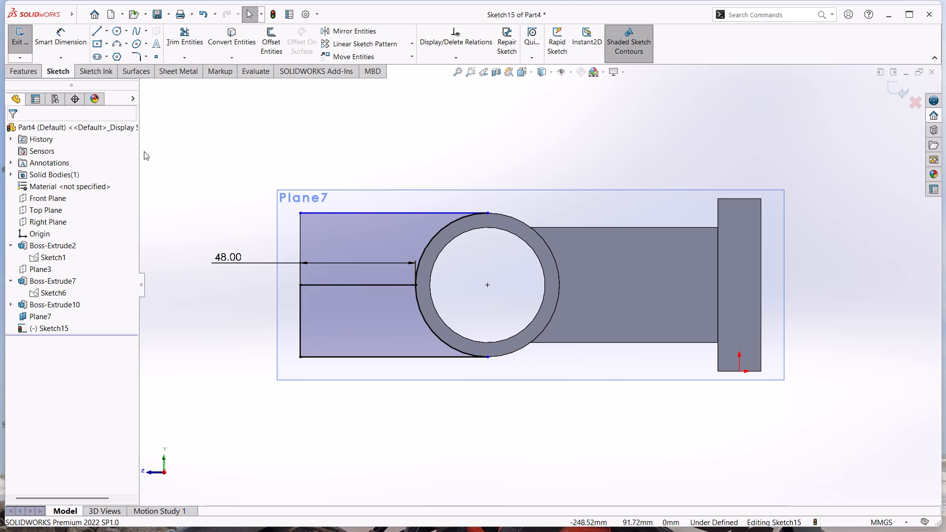
Dimension the upper outer vertical line to 30 mm.
left_click(71, 42)
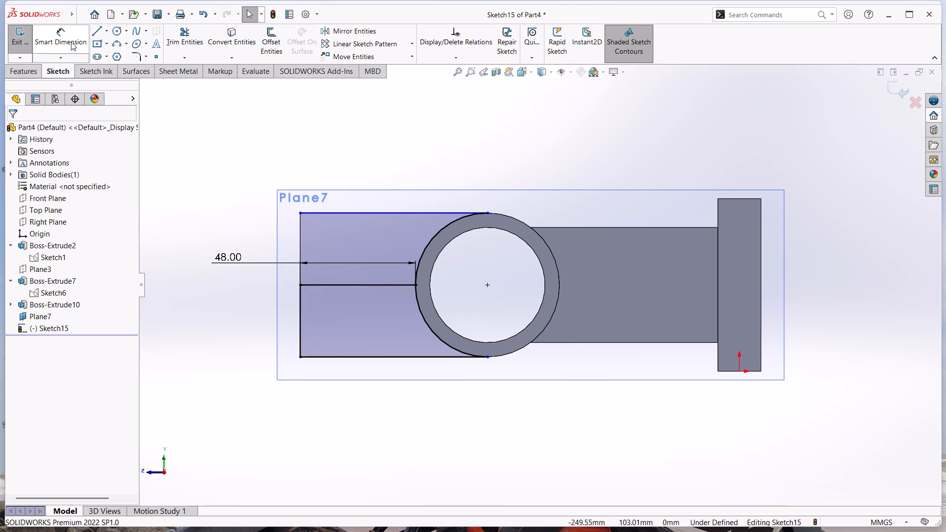
left_click(300, 231)
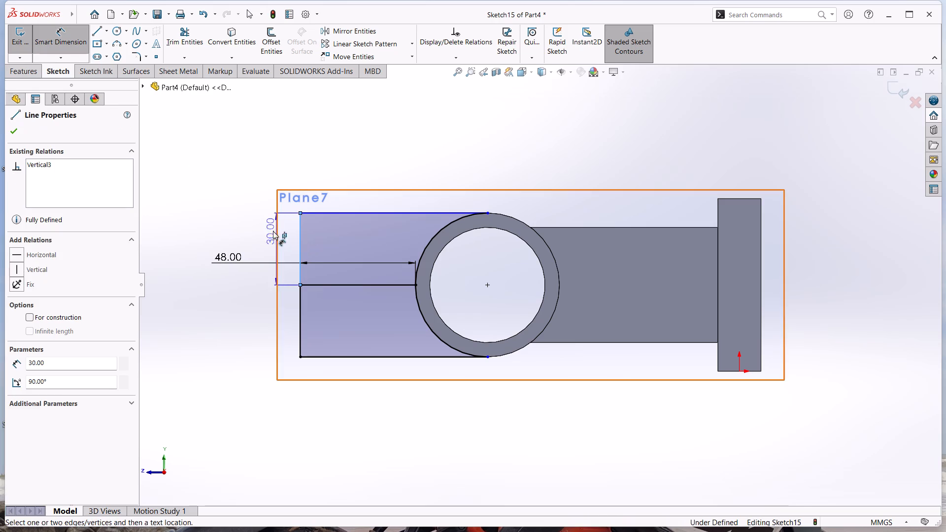
left_click(261, 241)
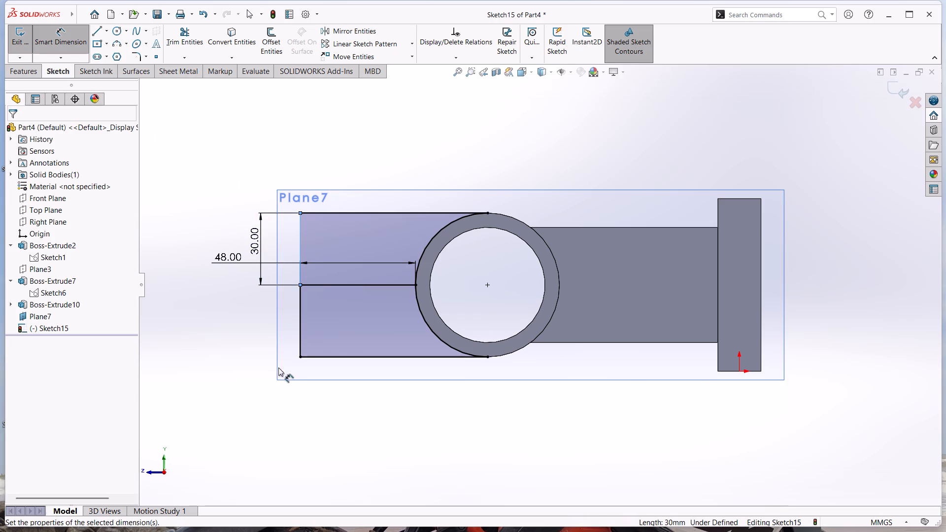
left_click(221, 226)
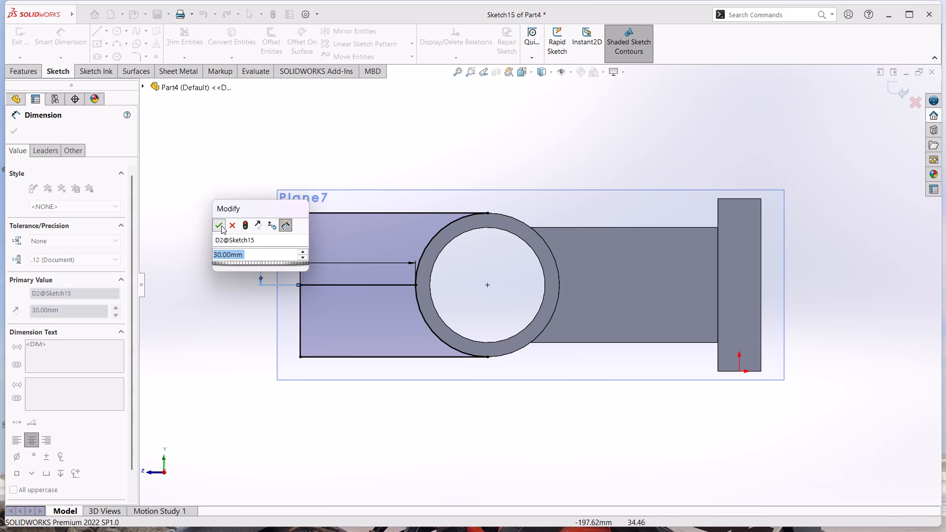
Dimension the lower outer vertical line.
left_click(299, 328)
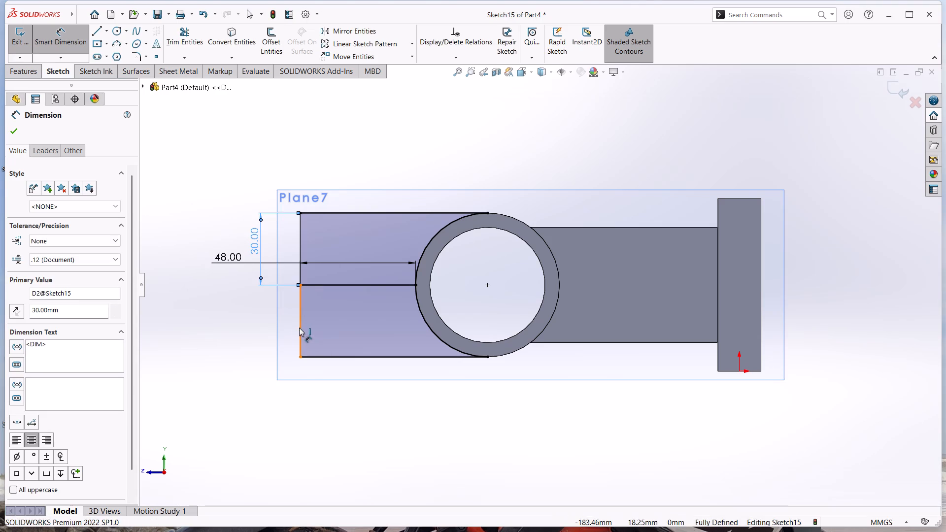
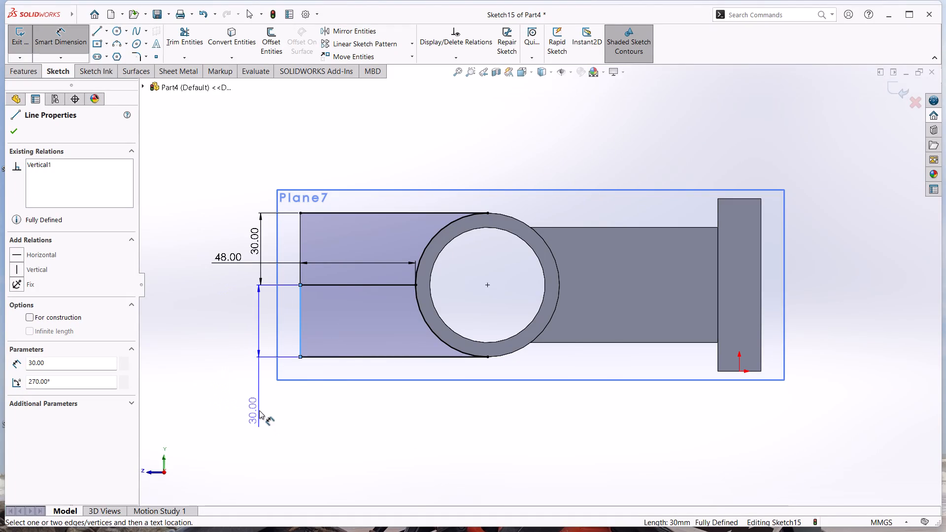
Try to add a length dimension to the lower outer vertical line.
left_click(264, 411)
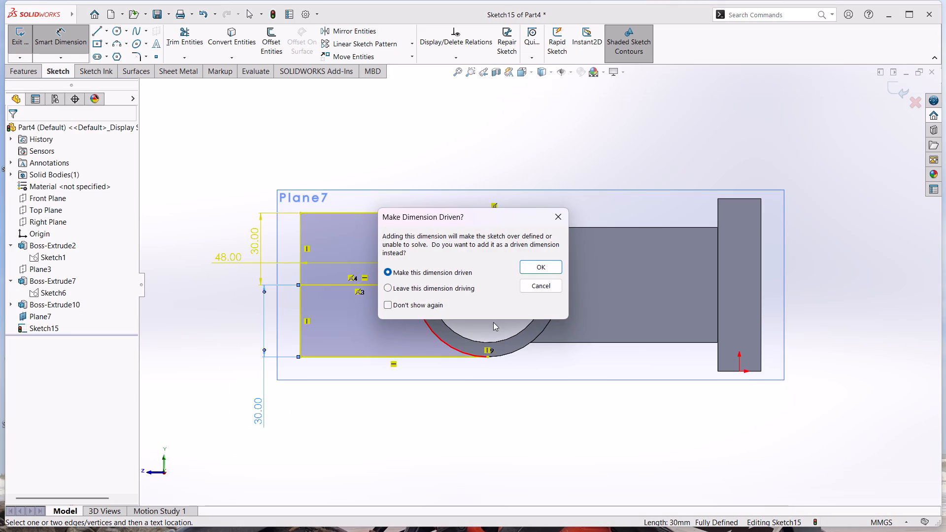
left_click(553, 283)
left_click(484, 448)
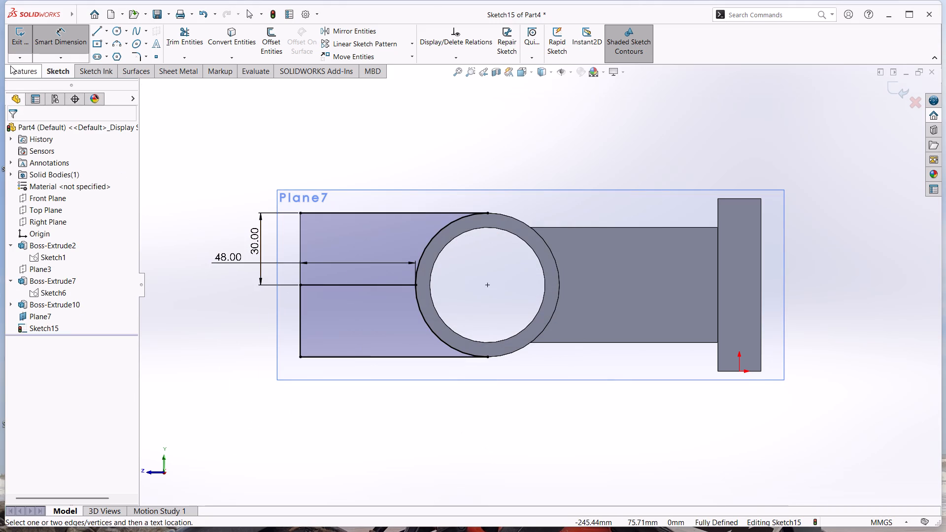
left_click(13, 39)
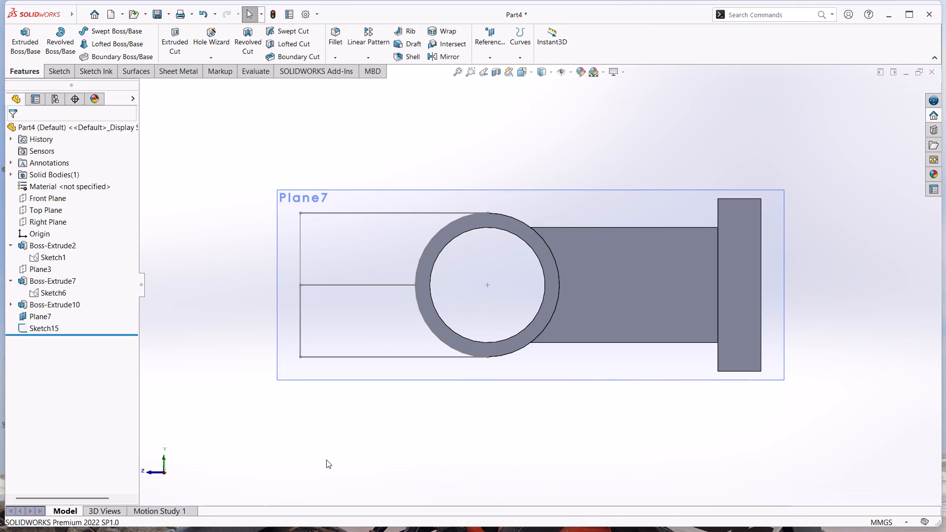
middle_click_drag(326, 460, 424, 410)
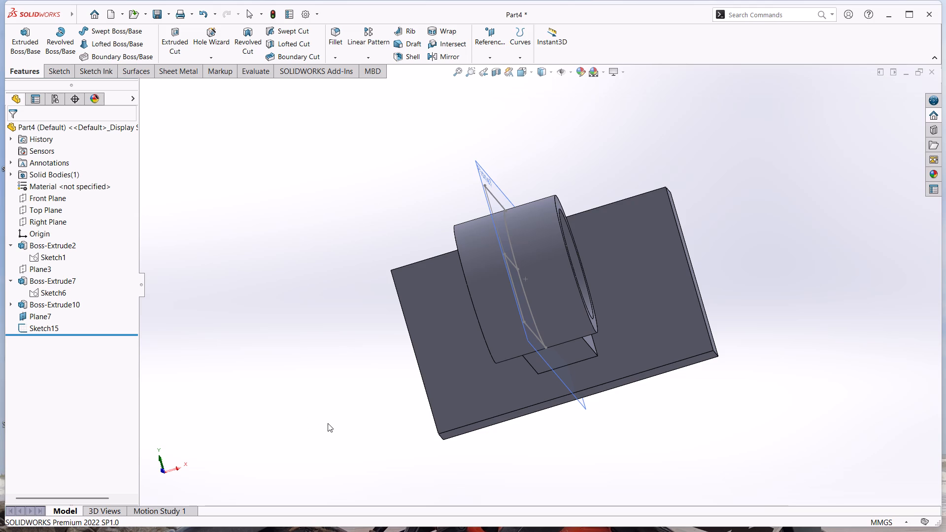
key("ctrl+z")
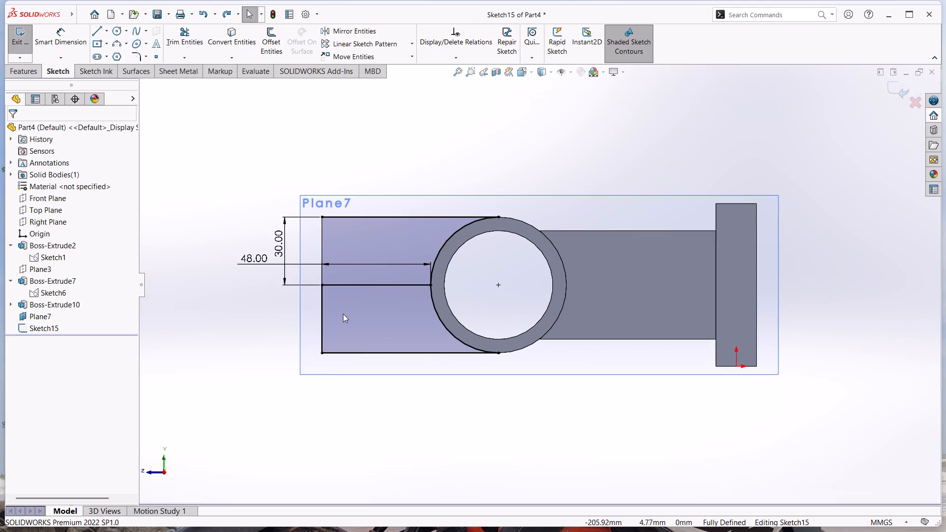
Delete the arm profile's middle horizontal line and the 30 mm dimension on the upper outer vertical line.
left_click(373, 286)
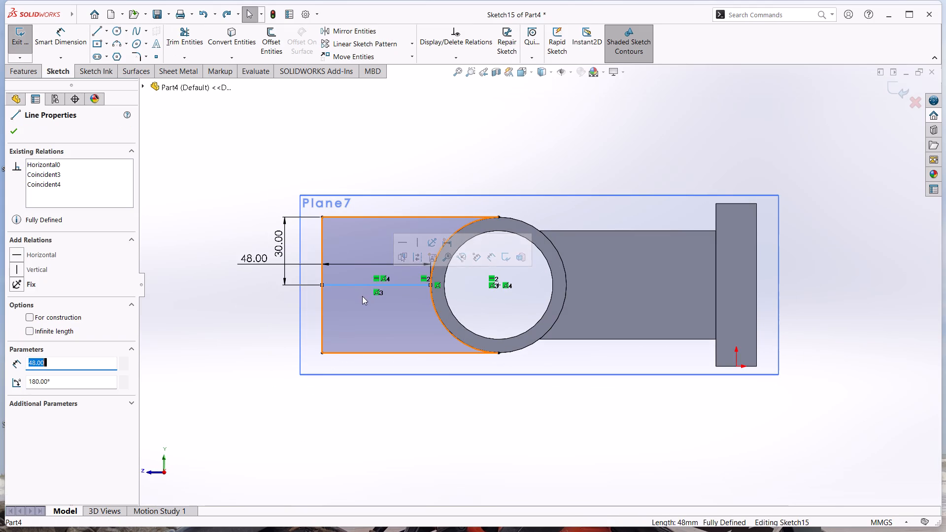
key("Delete")
left_click(413, 279)
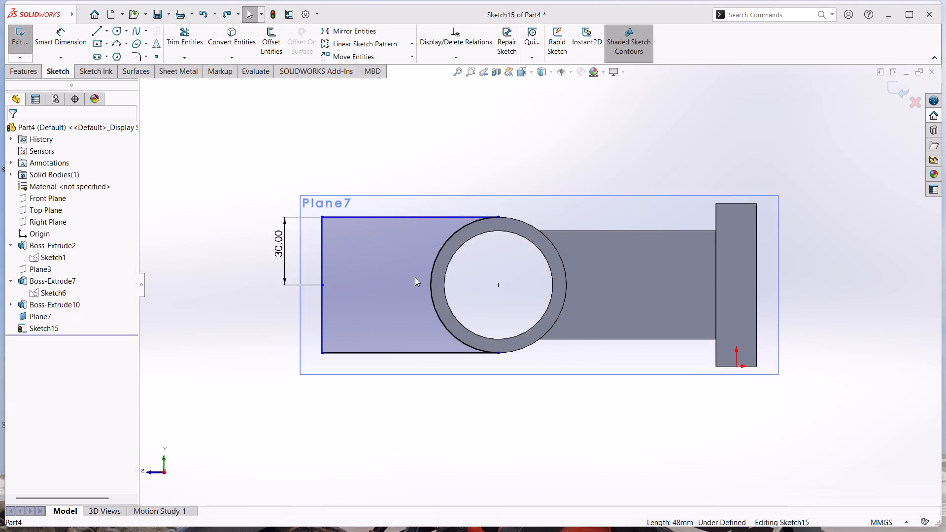
left_click(445, 427)
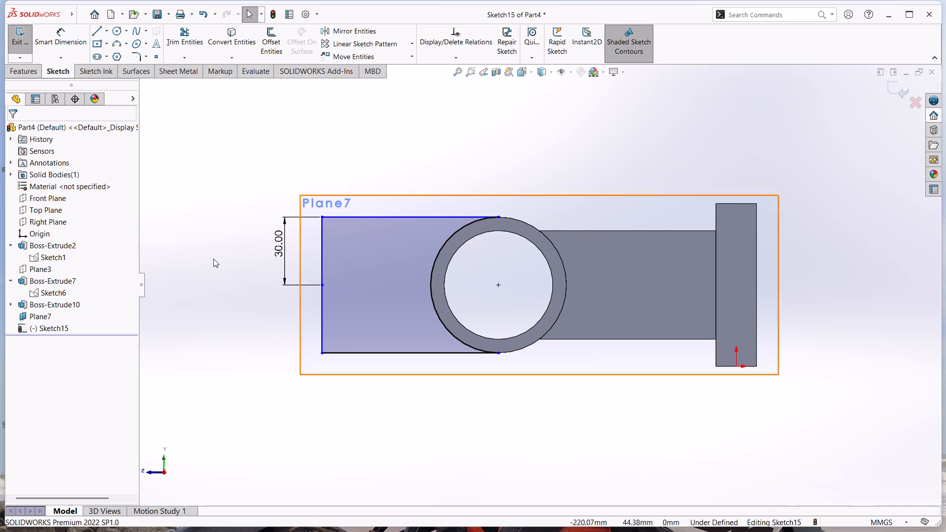
left_click(278, 250)
key("Delete")
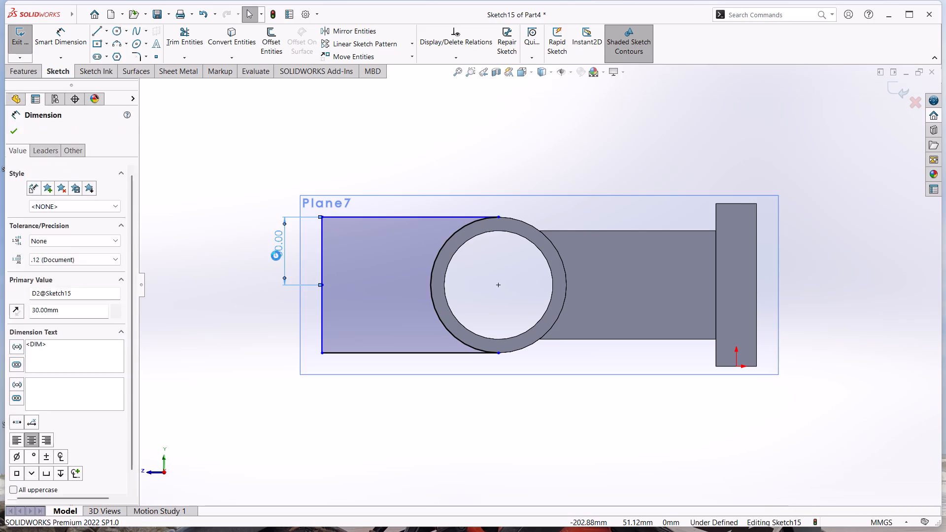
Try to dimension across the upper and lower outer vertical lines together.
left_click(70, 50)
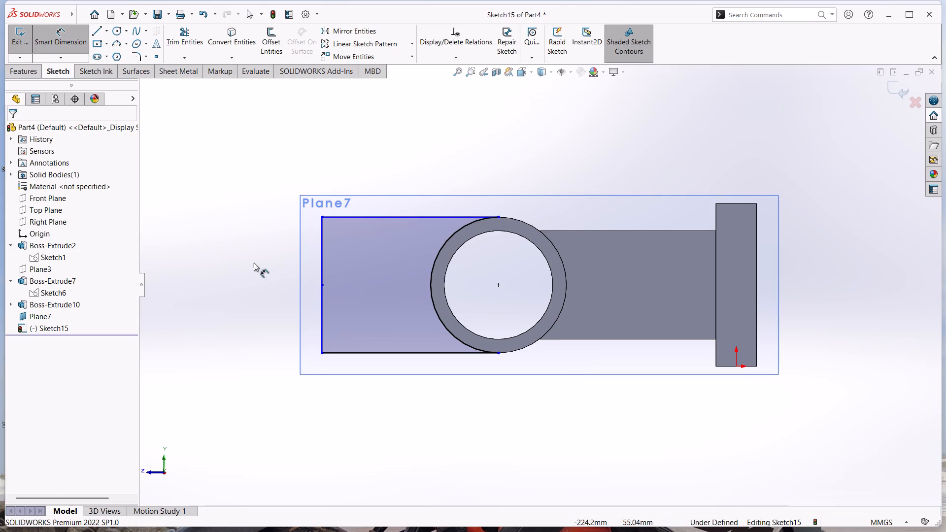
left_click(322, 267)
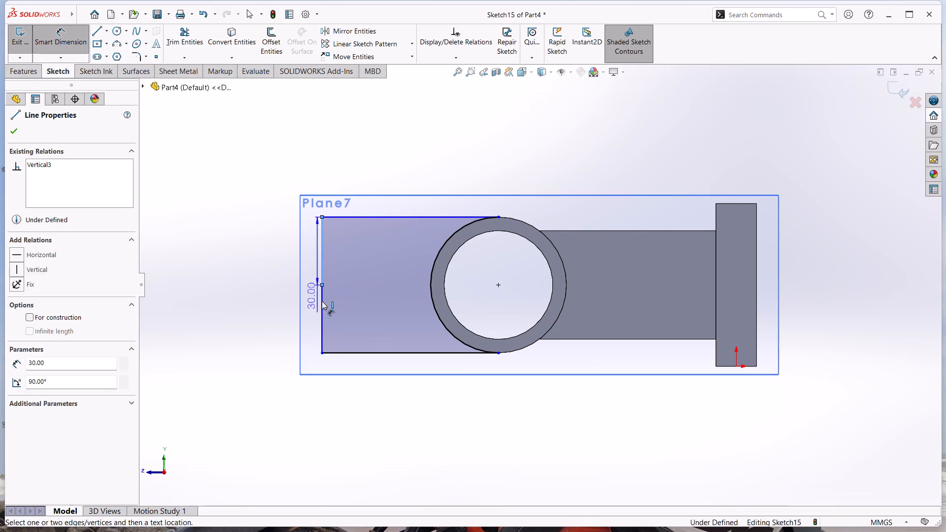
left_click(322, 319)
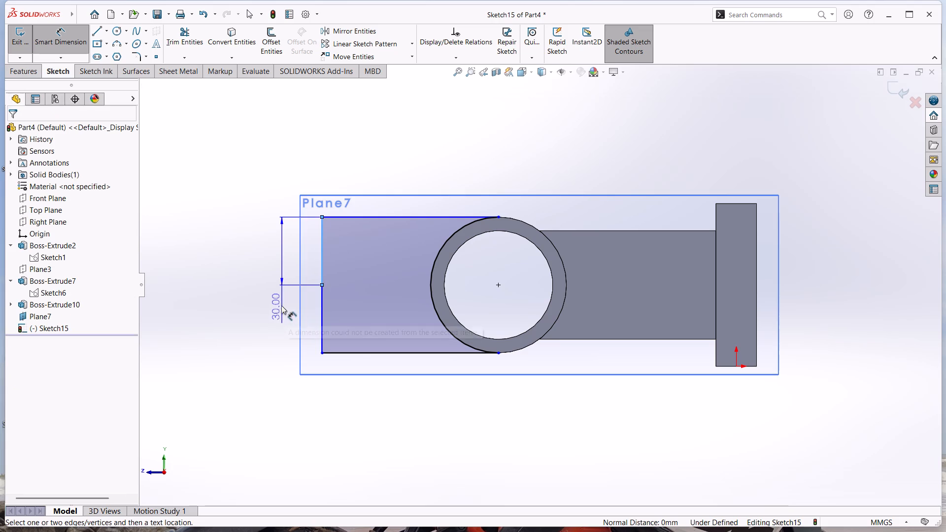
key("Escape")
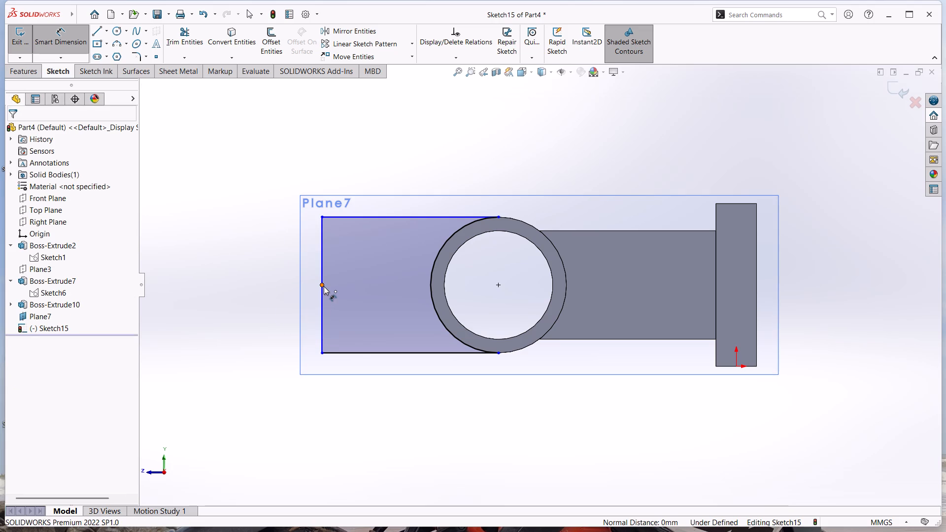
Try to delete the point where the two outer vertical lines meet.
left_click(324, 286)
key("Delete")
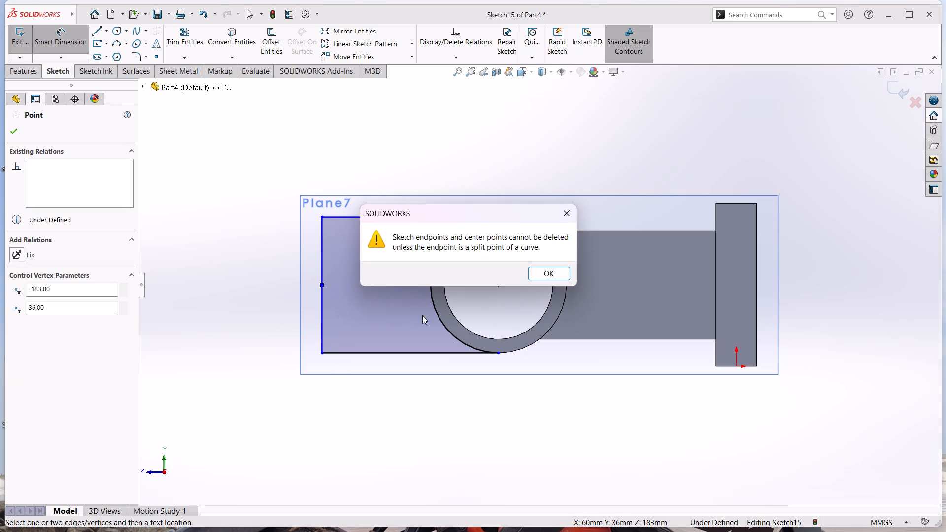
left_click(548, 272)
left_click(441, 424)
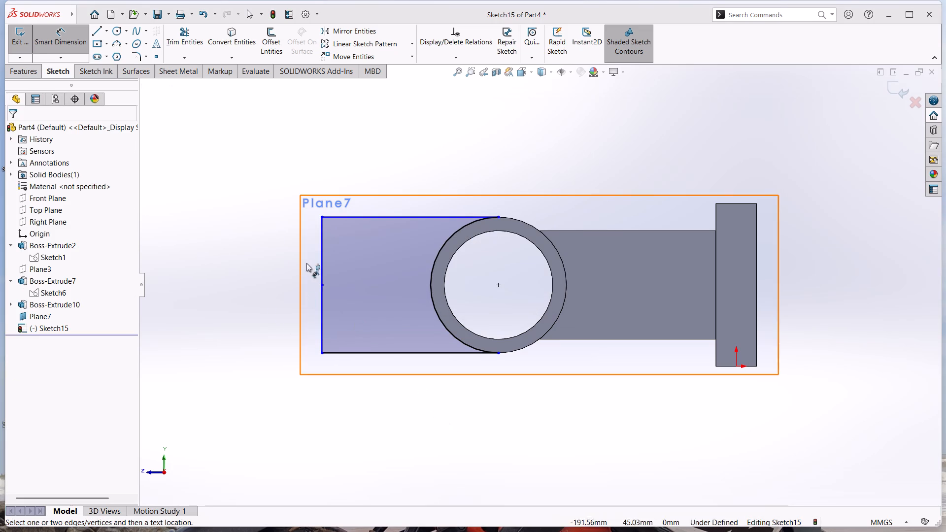
Delete both outer vertical lines and the upper horizontal line of the arm profile.
left_click(321, 258)
key("Delete")
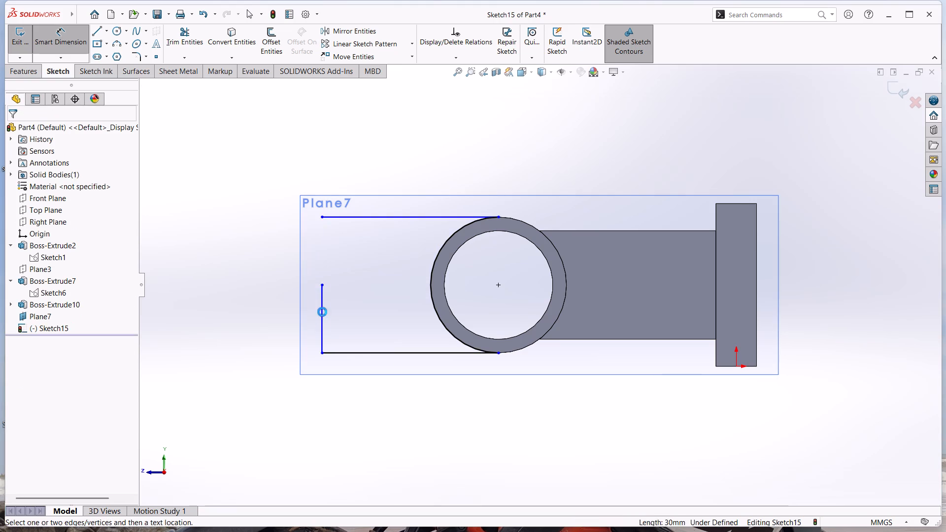
left_click(323, 324)
key("Delete")
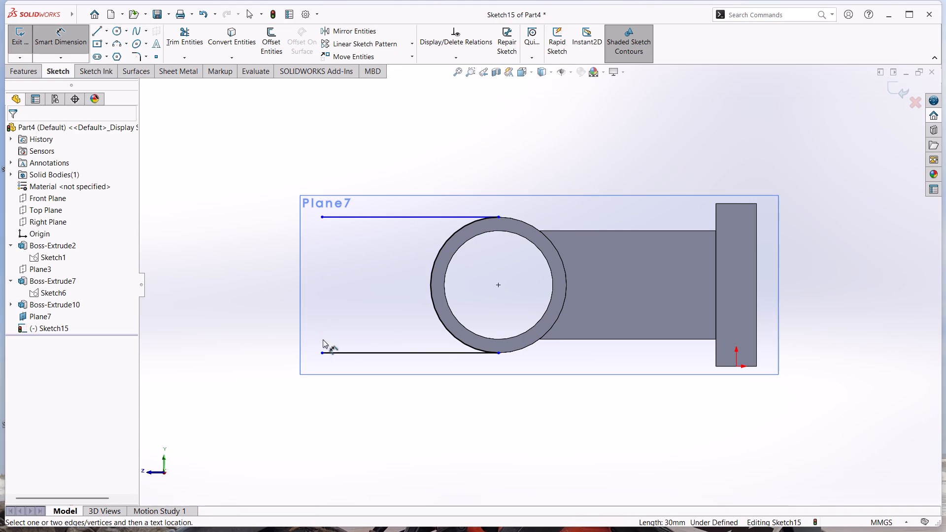
left_click(361, 400)
key("Escape")
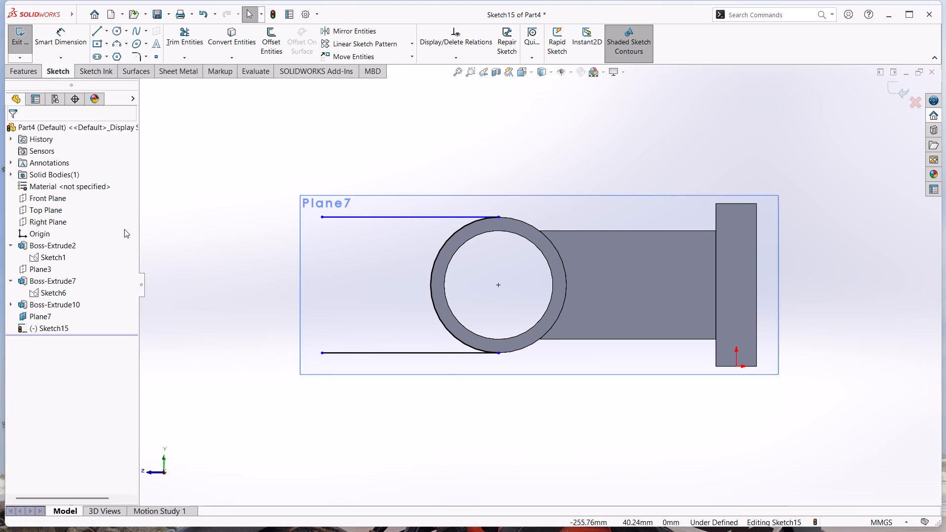
left_click(421, 218)
key("Delete")
left_click(476, 465)
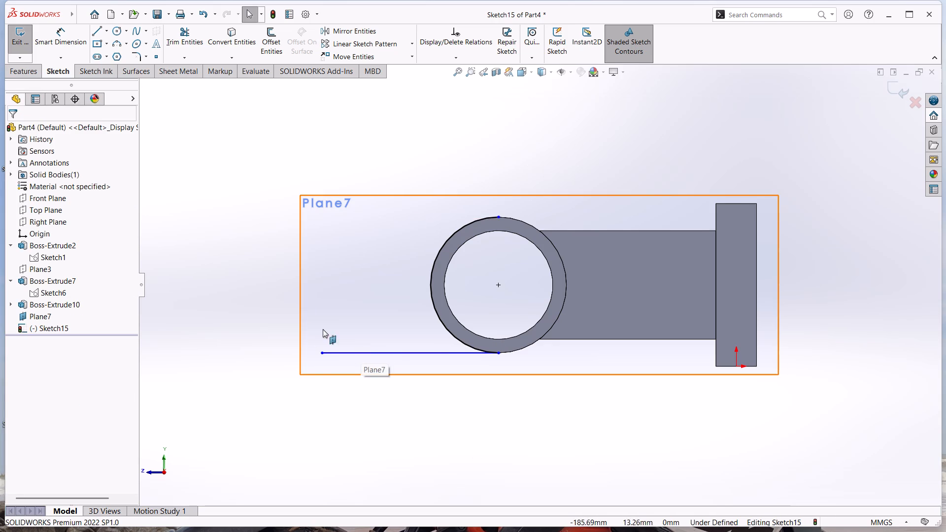
Sketch a vertical line about 58 mm long upward from the lower horizontal line's outer endpoint.
left_click(99, 30)
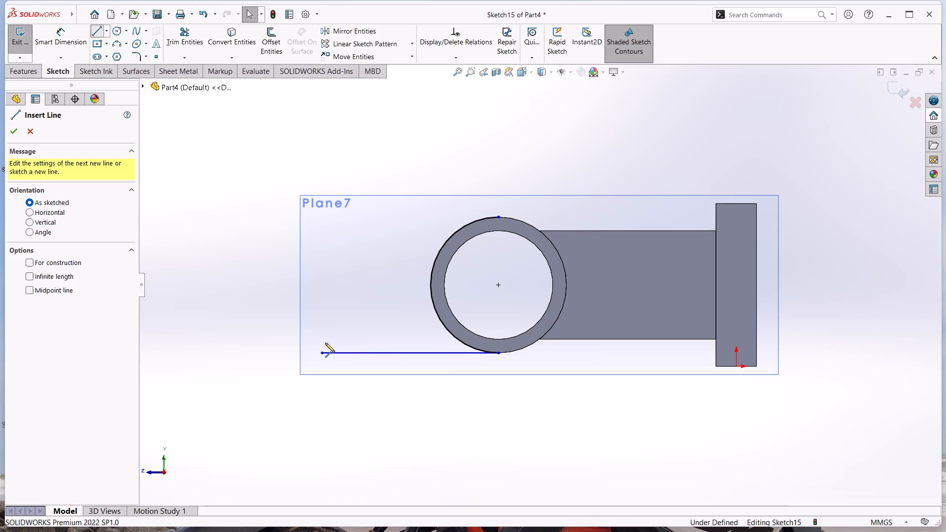
left_click(321, 354)
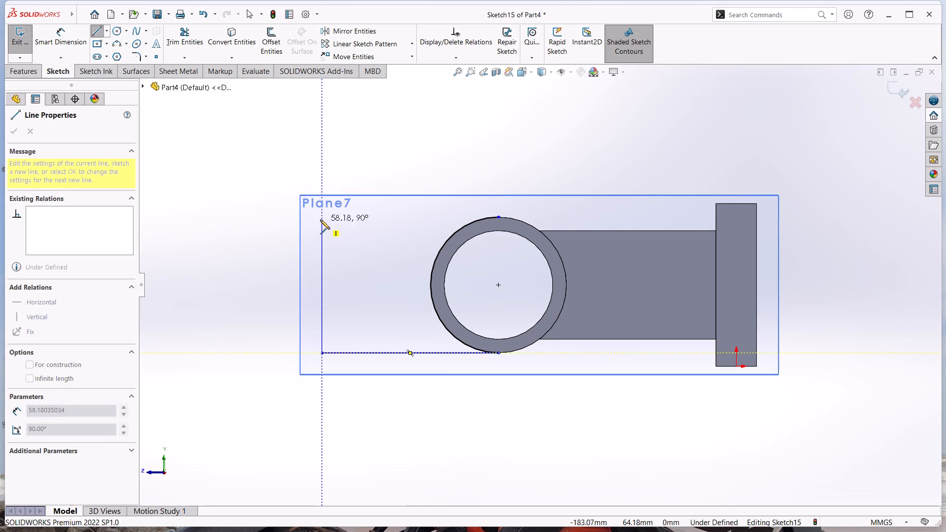
left_click(320, 221)
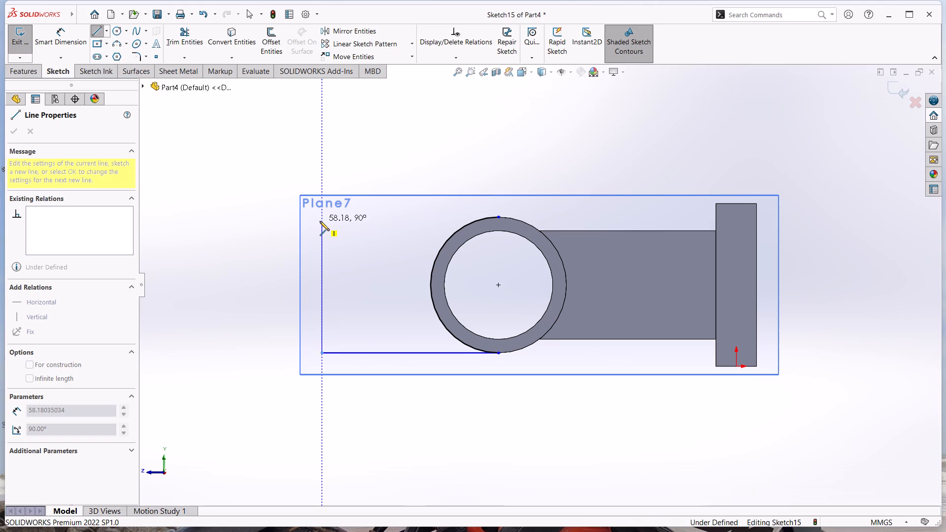
key("Escape")
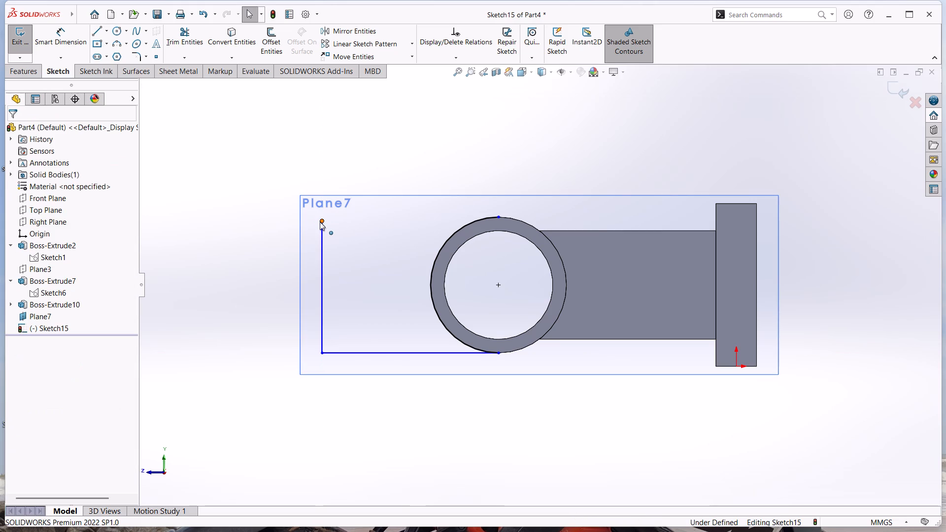
left_click(334, 432)
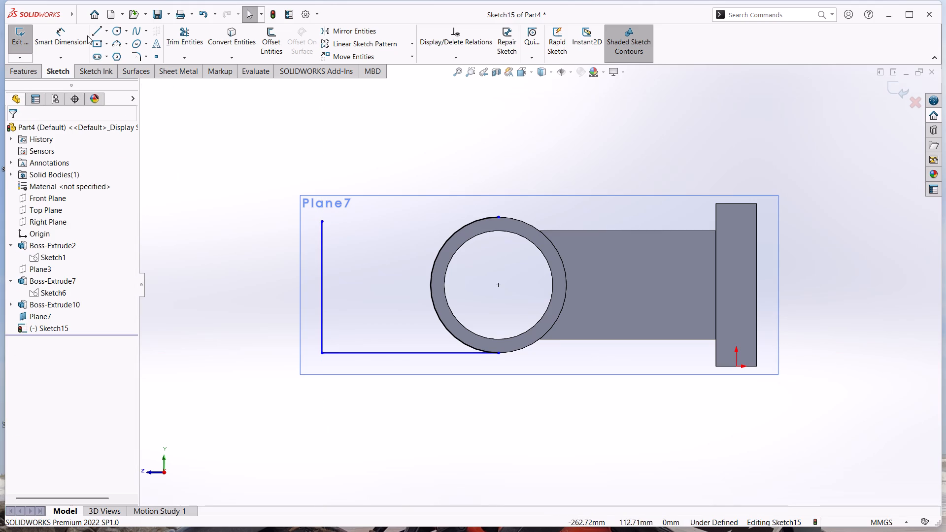
Dimension the new outer vertical line to 58 mm.
left_click(87, 35)
left_click(323, 275)
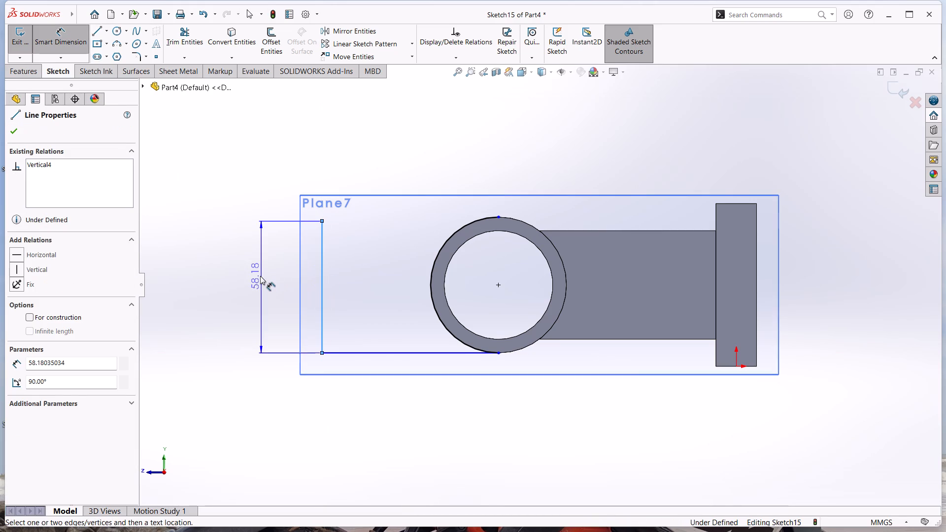
left_click(261, 282)
key("8")
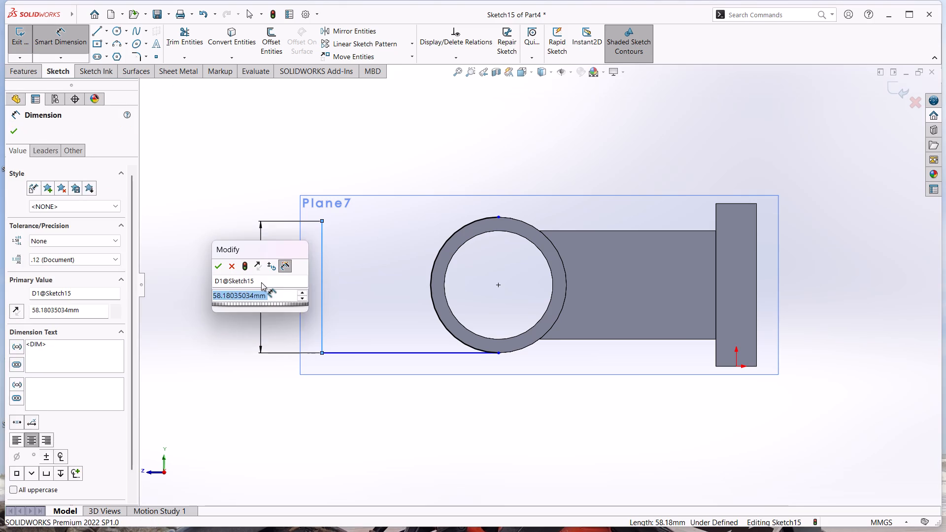
key("BackSpace")
type("58")
key("Return")
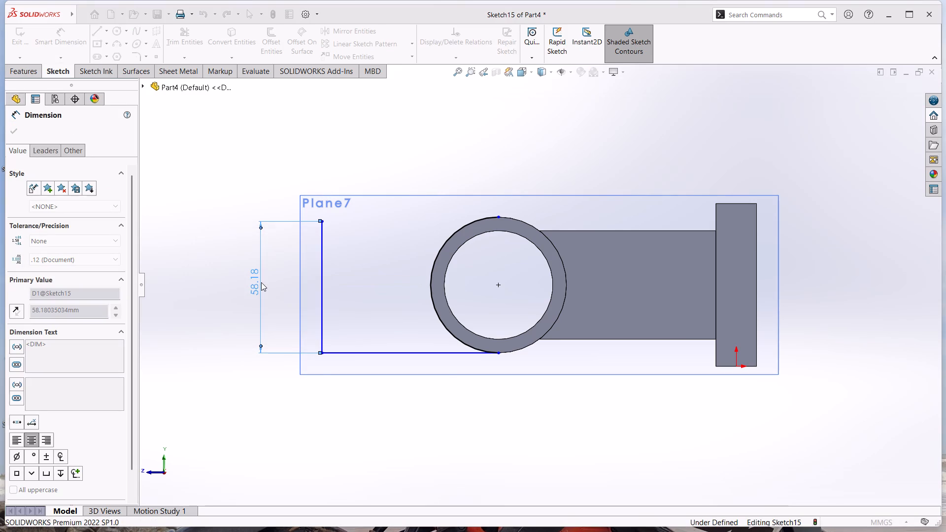
left_click(388, 440)
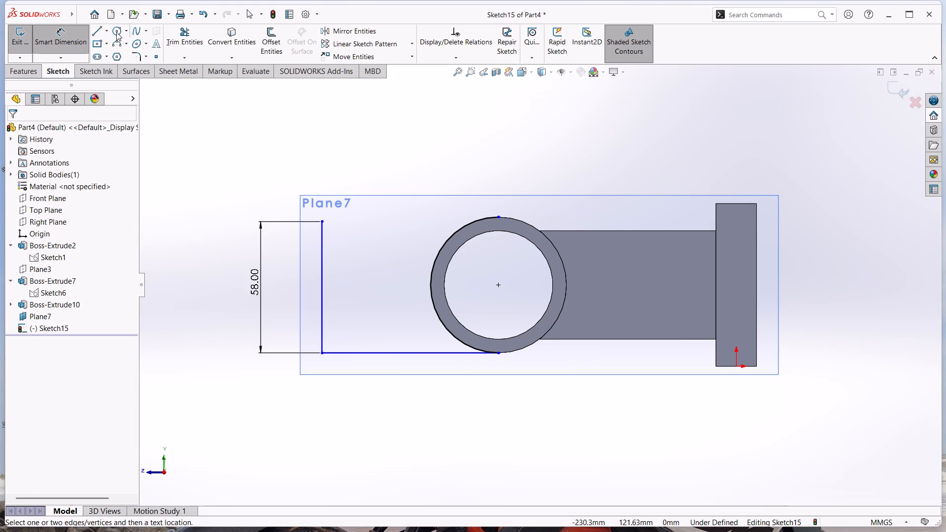
Sketch a horizontal centerline about 260 mm long through the ring's center, from beyond the base to beyond the arm profile's outer side.
left_click(109, 29)
left_click(122, 55)
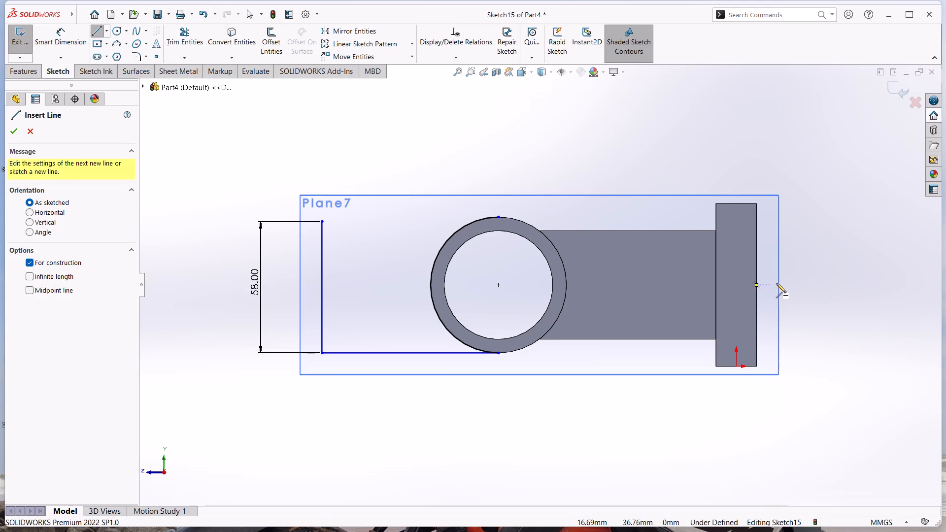
left_click(806, 285)
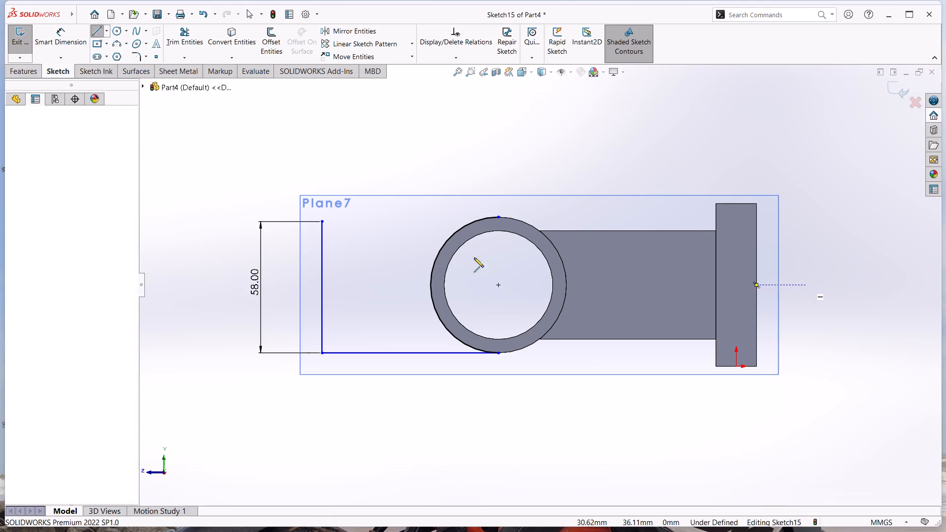
left_click(216, 286)
key("Escape")
left_click(435, 531)
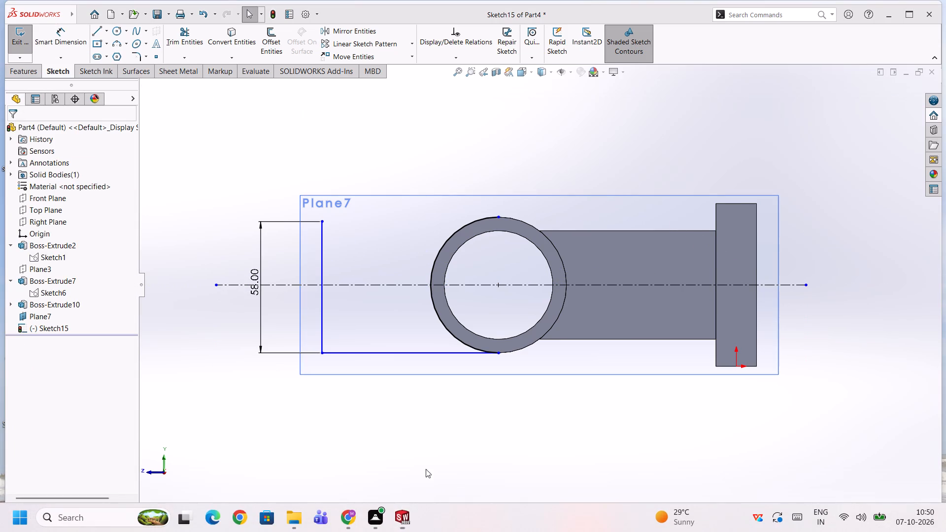
Mirror the arm profile's lower horizontal line about the horizontal centerline, keeping the original.
left_click(407, 354)
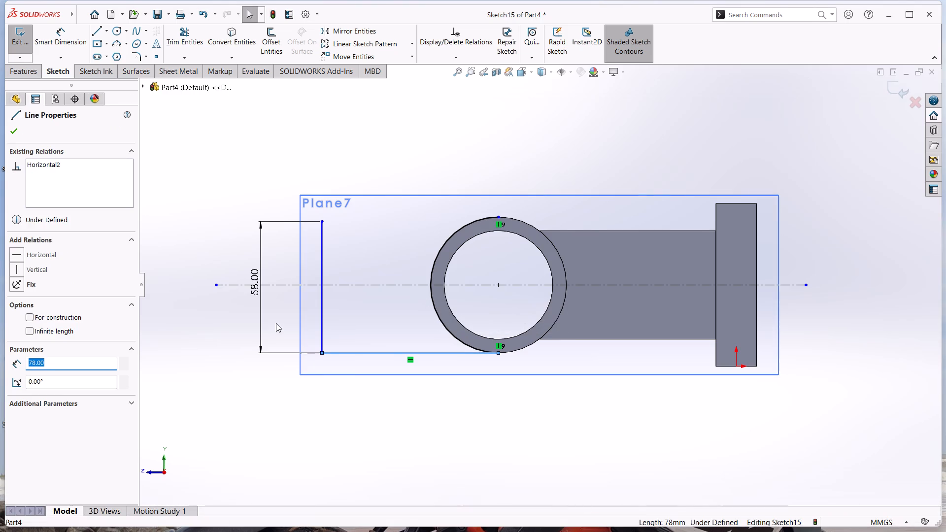
left_click(392, 35)
left_click(111, 275)
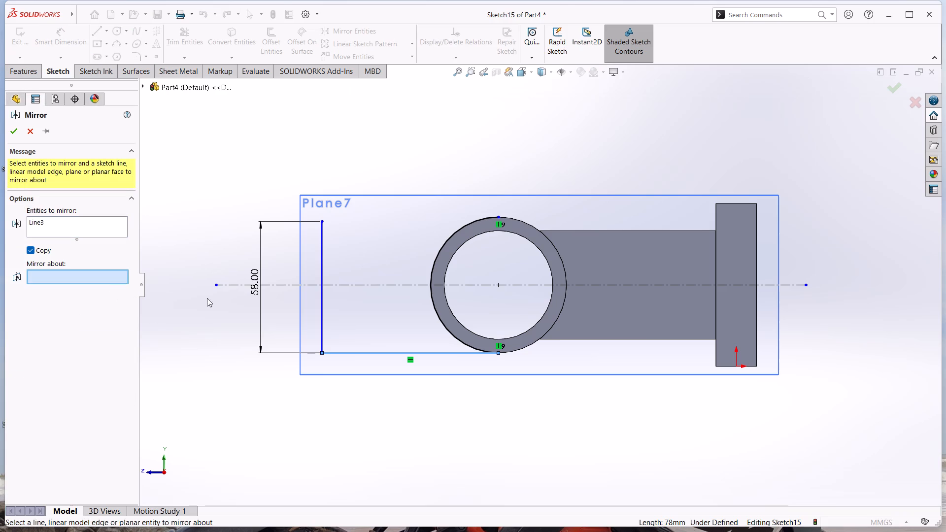
left_click(286, 285)
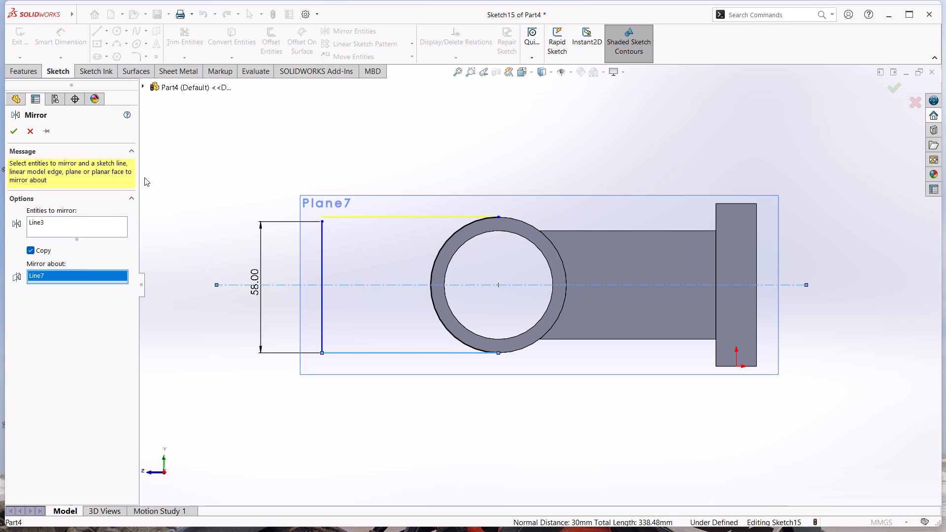
left_click(18, 132)
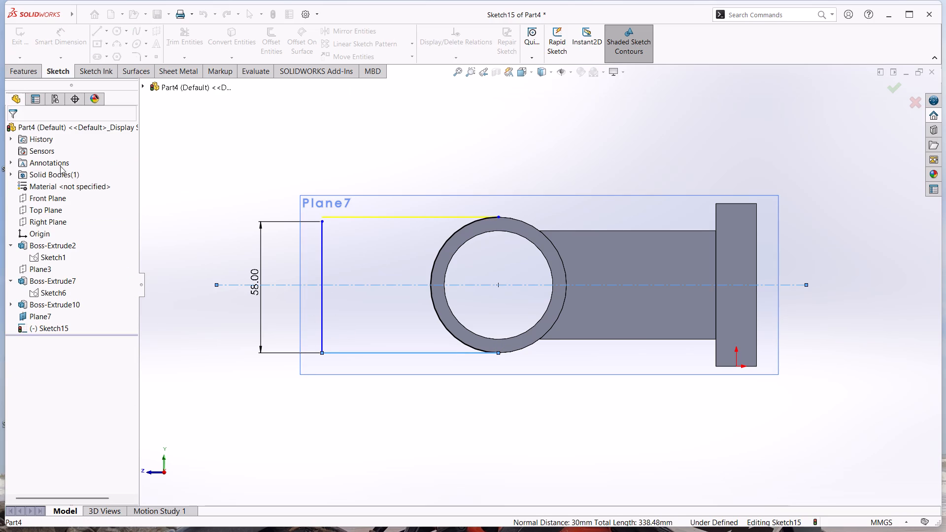
Make the outer vertical line's upper endpoint coincident with the mirrored upper horizontal line's outer endpoint.
left_click(177, 256)
key("Escape")
left_click(539, 523)
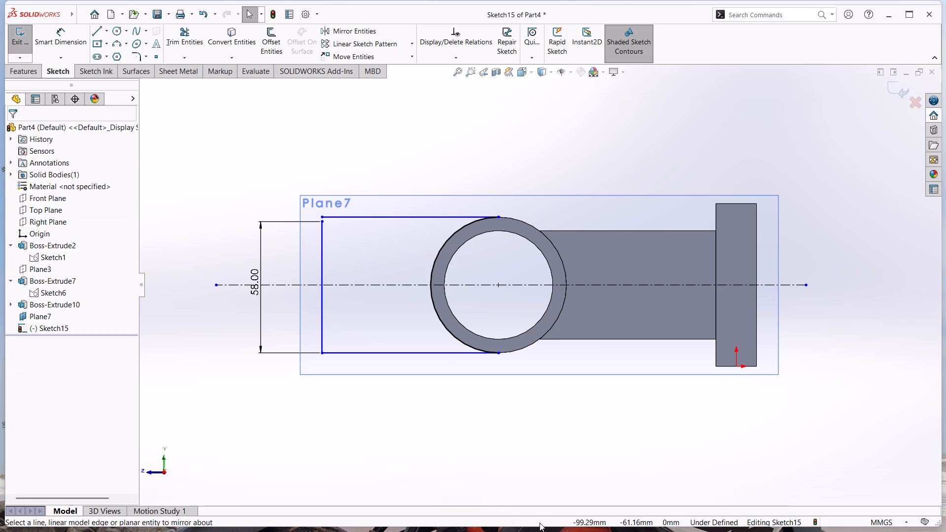
left_click(323, 222)
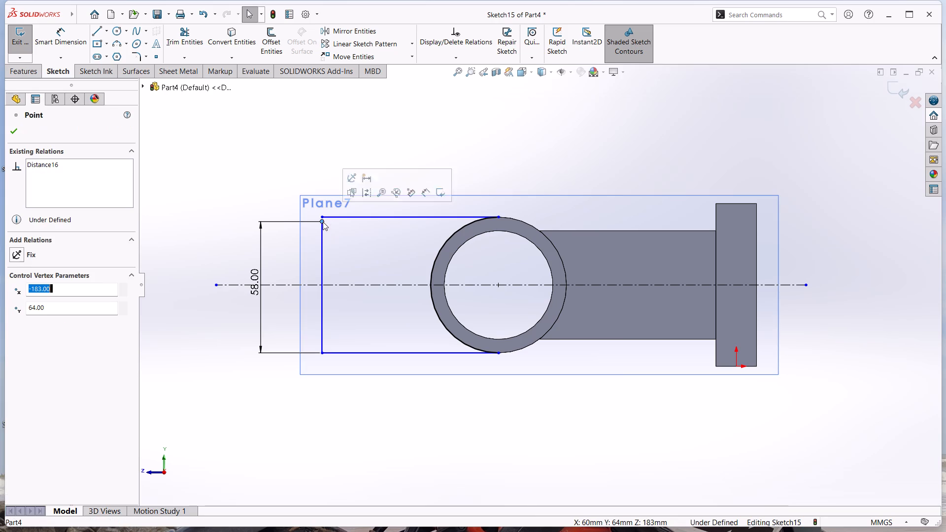
left_click(323, 217, "ctrl")
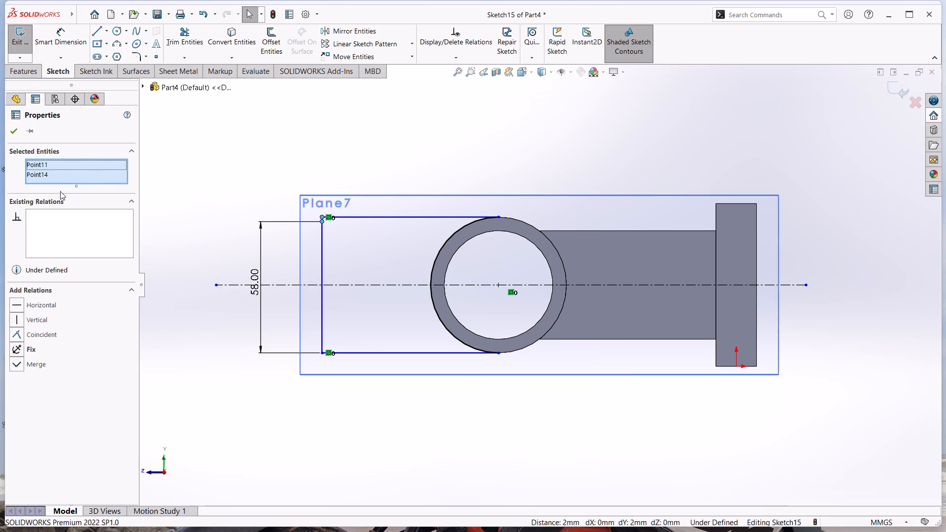
left_click(18, 333)
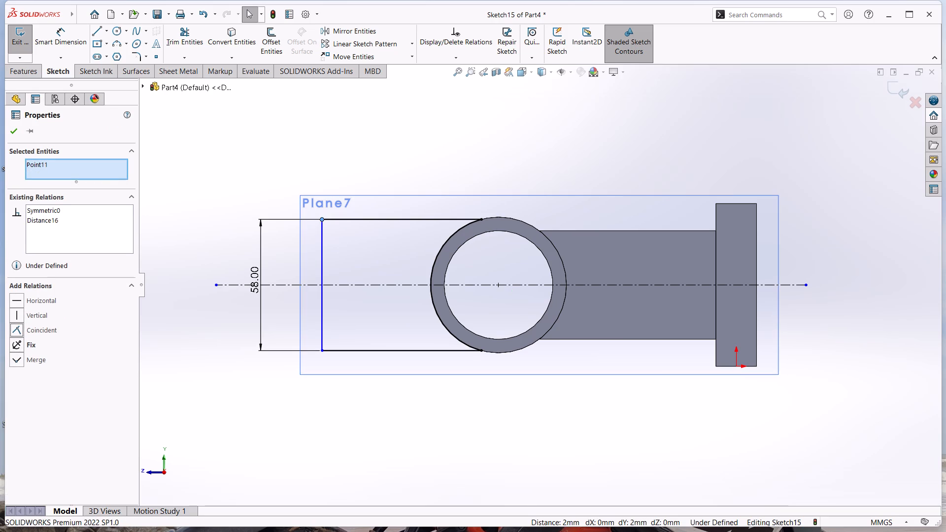
left_click(17, 129)
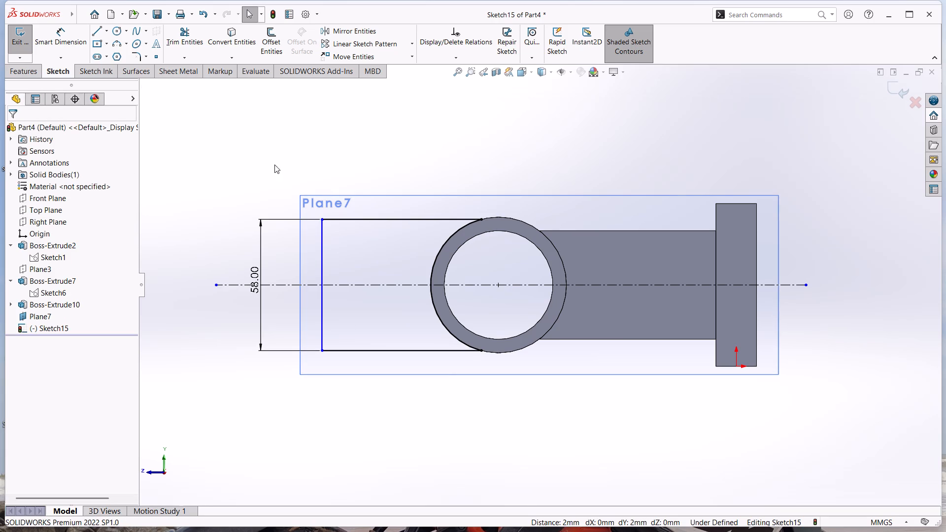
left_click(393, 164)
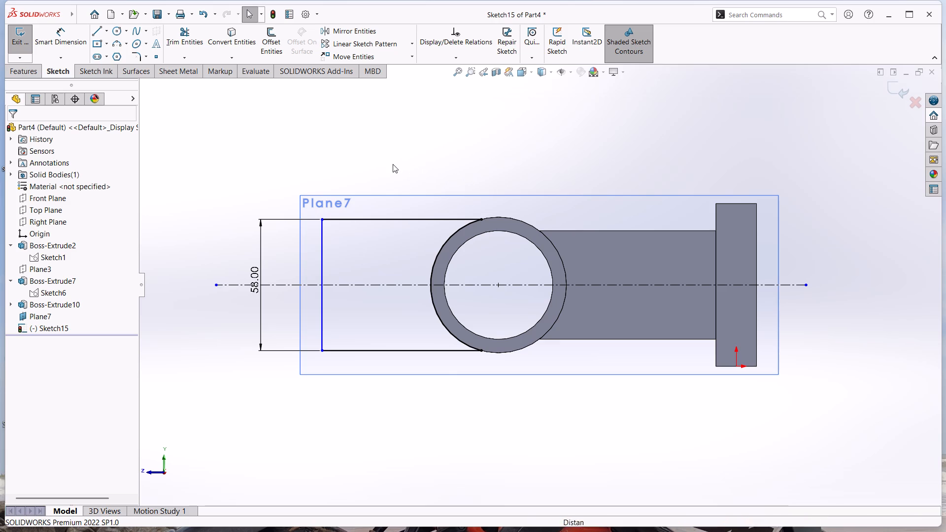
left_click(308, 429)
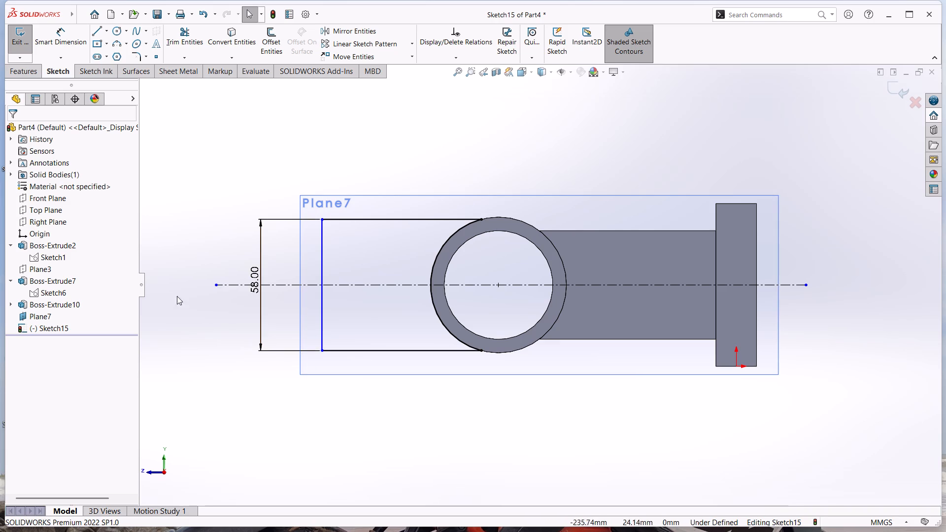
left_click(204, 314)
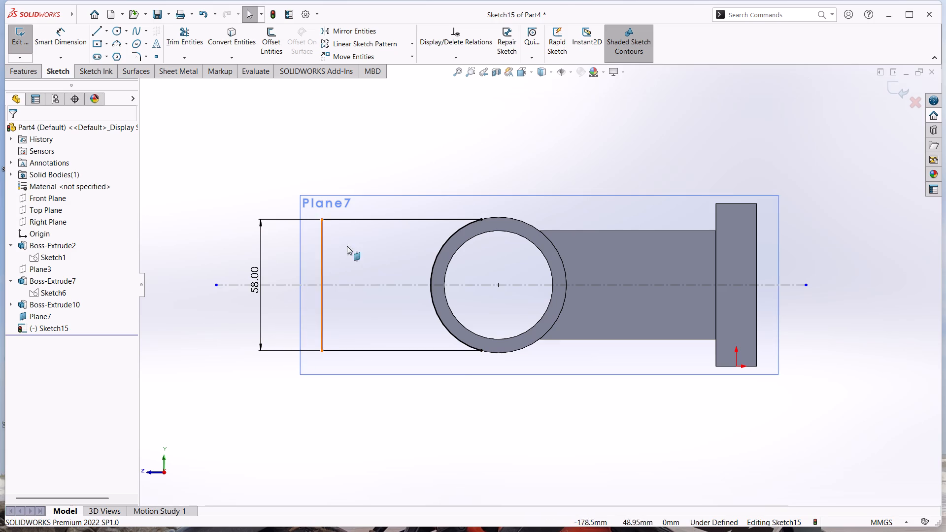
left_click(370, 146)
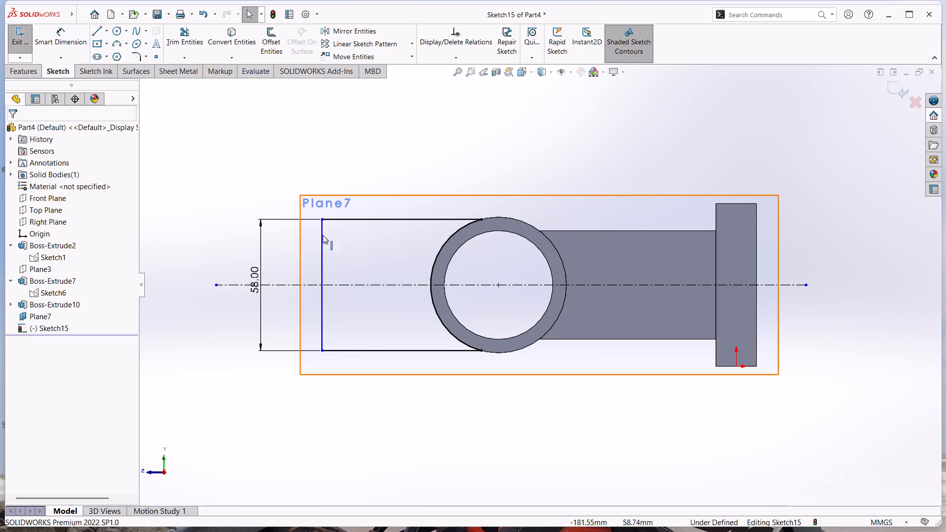
Dimension the outer vertical line 48 mm from the ring's center and exit the sketch.
left_click(67, 33)
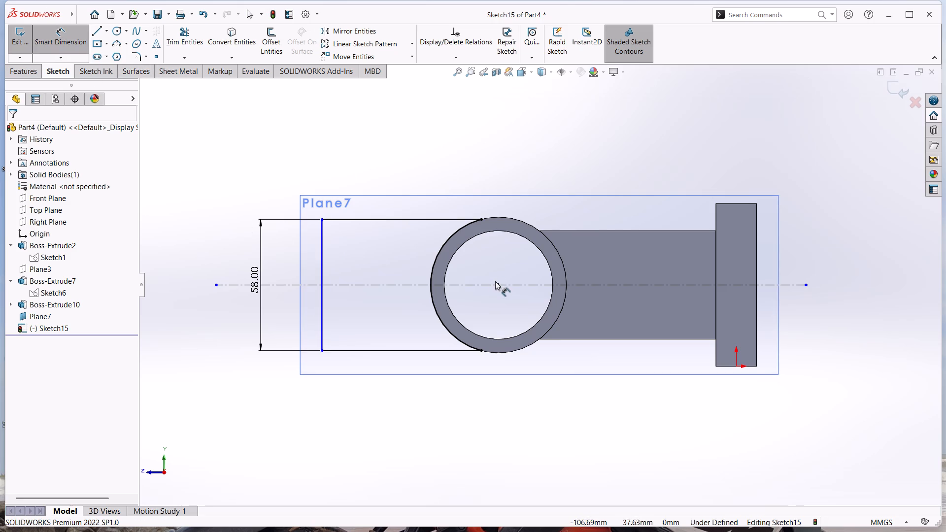
left_click(498, 284)
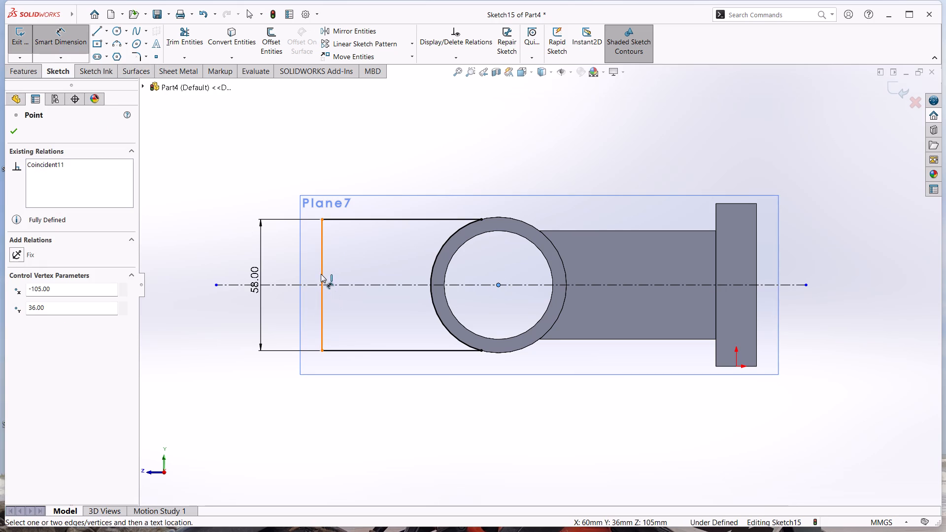
left_click(321, 274)
left_click(426, 126)
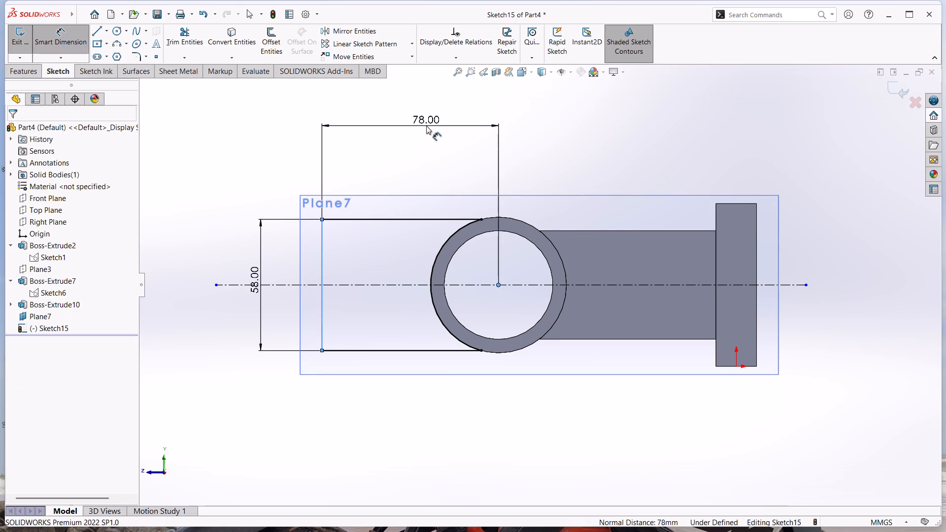
type("48")
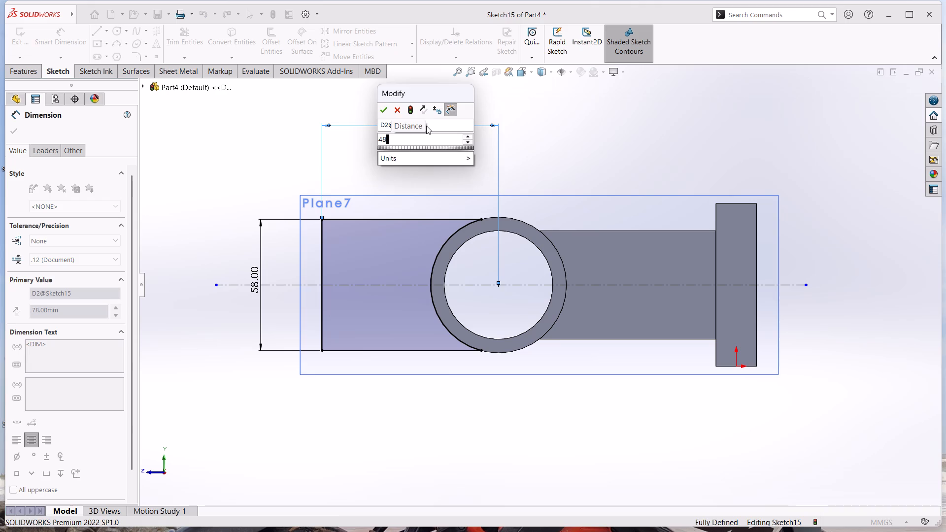
key("Return")
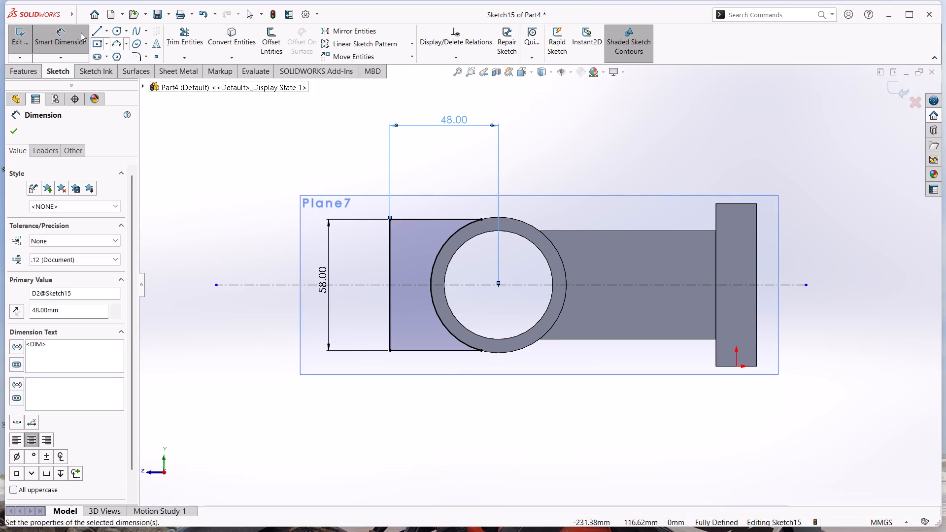
left_click(14, 128)
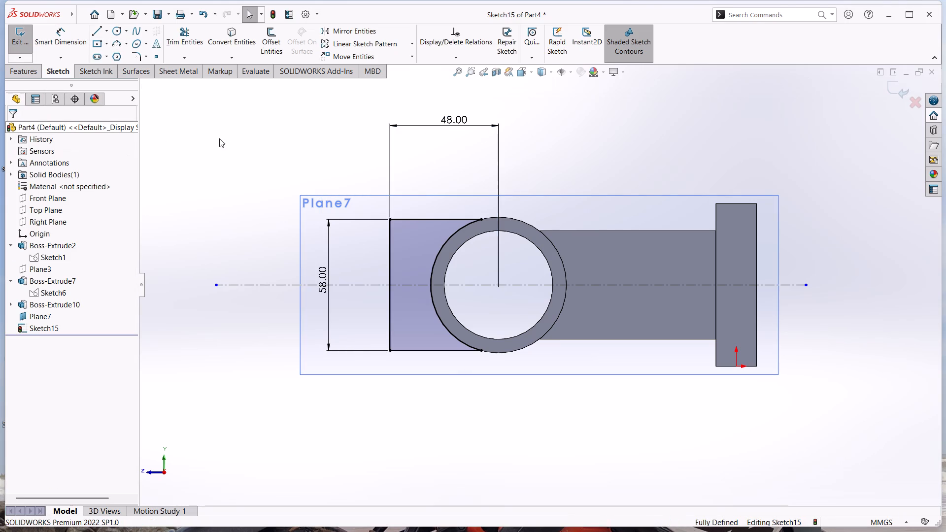
left_click(228, 142)
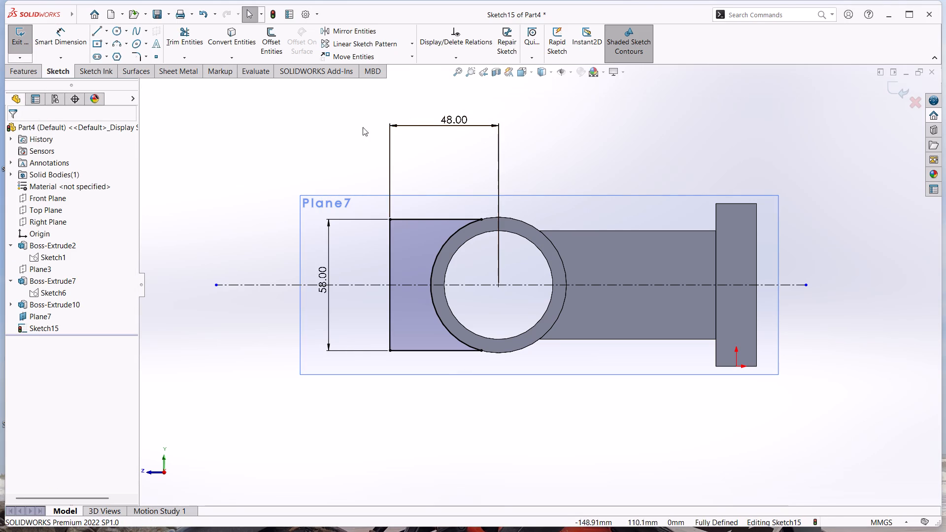
left_click(301, 134)
left_click(25, 35)
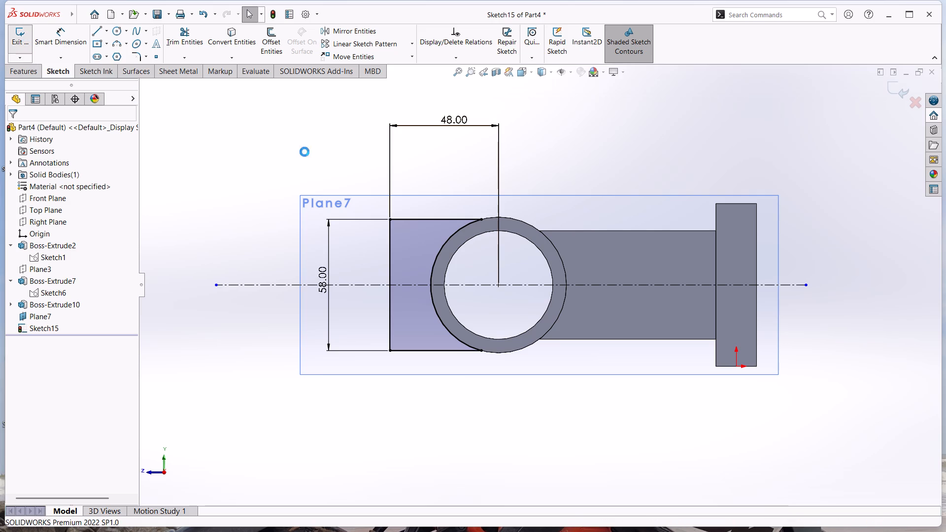
Extrude the arm profile as a boss with the Mid Plane end condition, 26 mm deep, merged with the body.
middle_click_drag(550, 162, 538, 225)
scroll(550, 162, "down", 1)
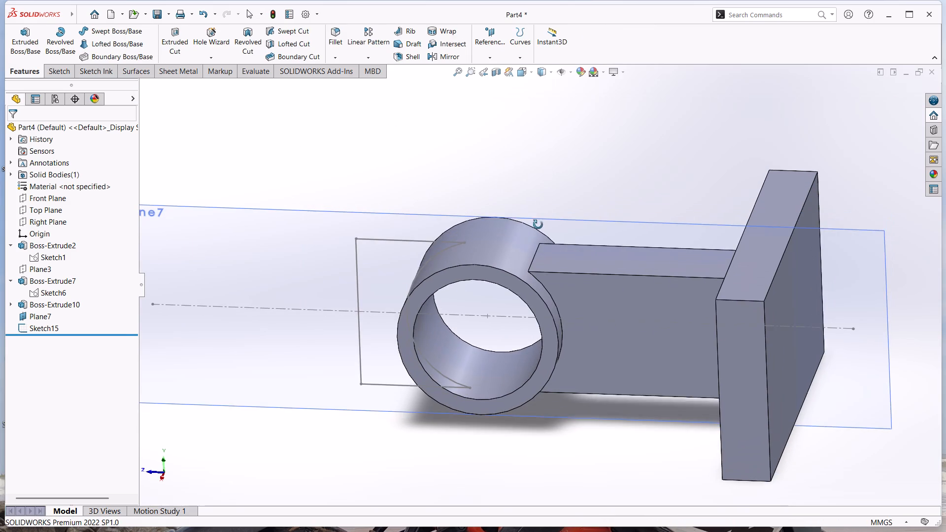
middle_click_drag(538, 225, 536, 230)
left_click(17, 32)
scroll(543, 151, "up", 3)
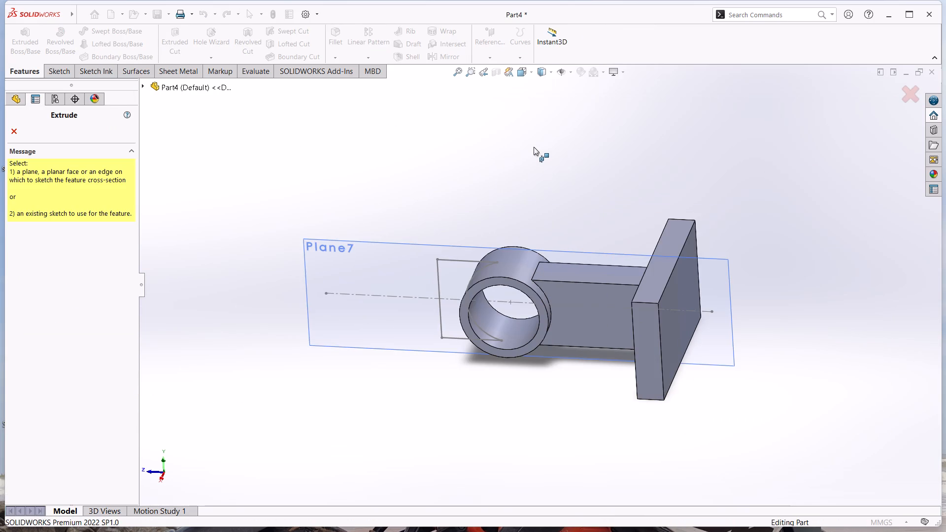
middle_click_drag(466, 155, 602, 125)
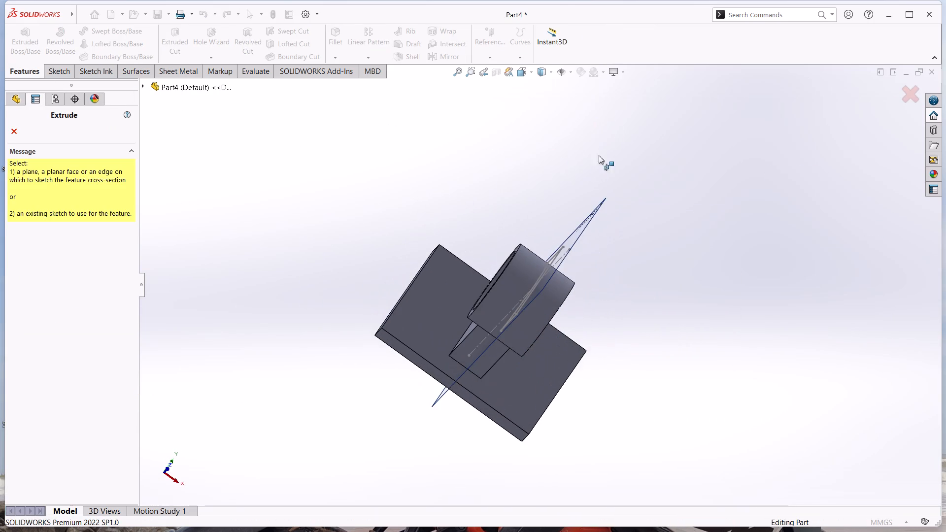
middle_click_drag(587, 173, 631, 181)
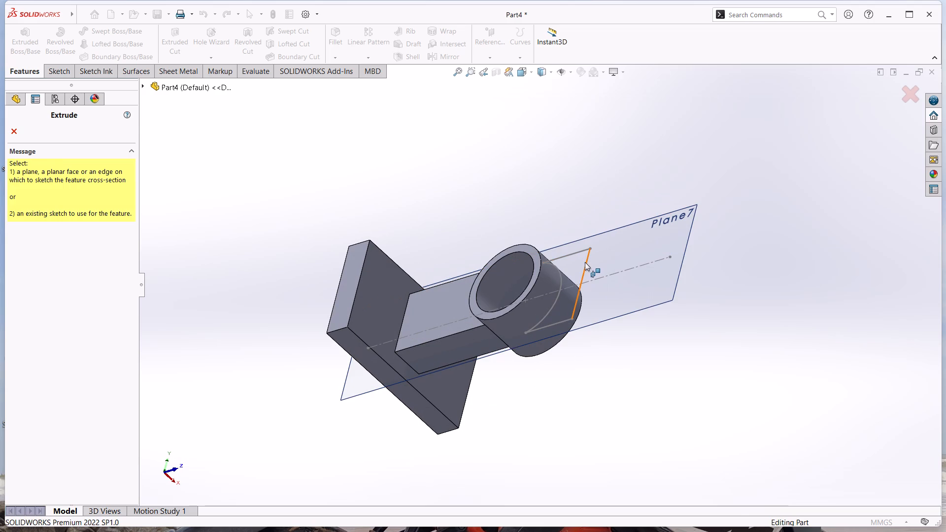
left_click(585, 262)
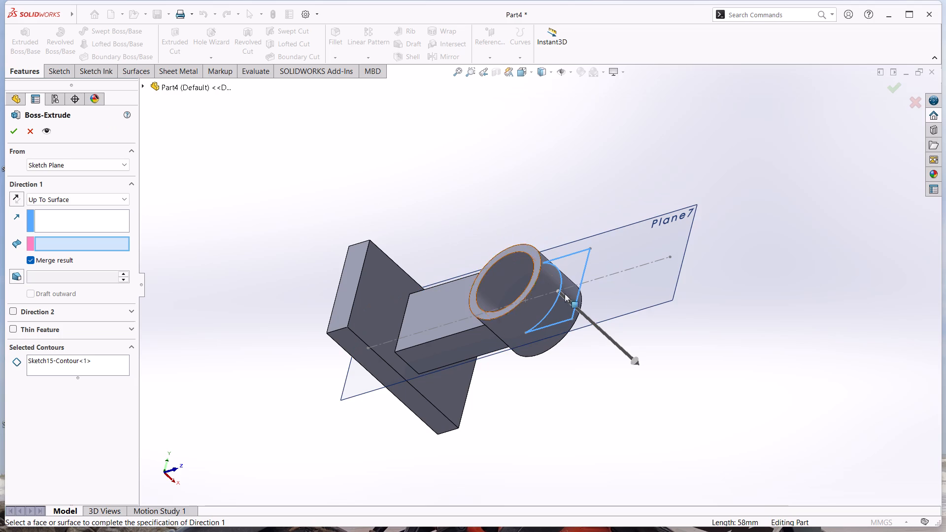
left_click(81, 200)
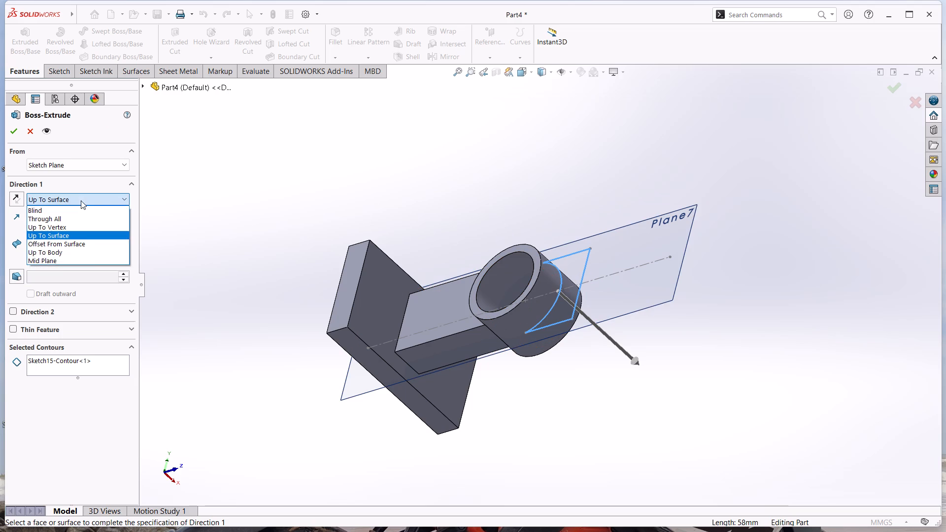
left_click(81, 207)
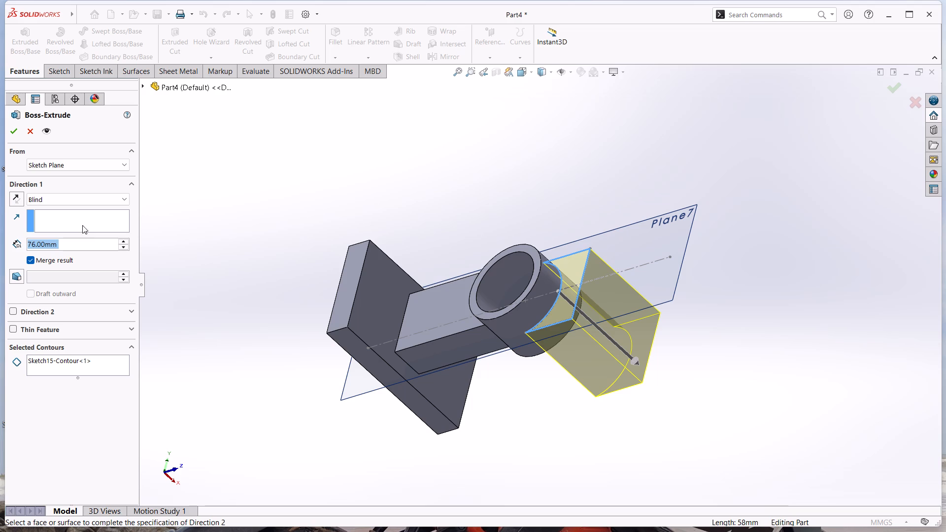
left_click(39, 200)
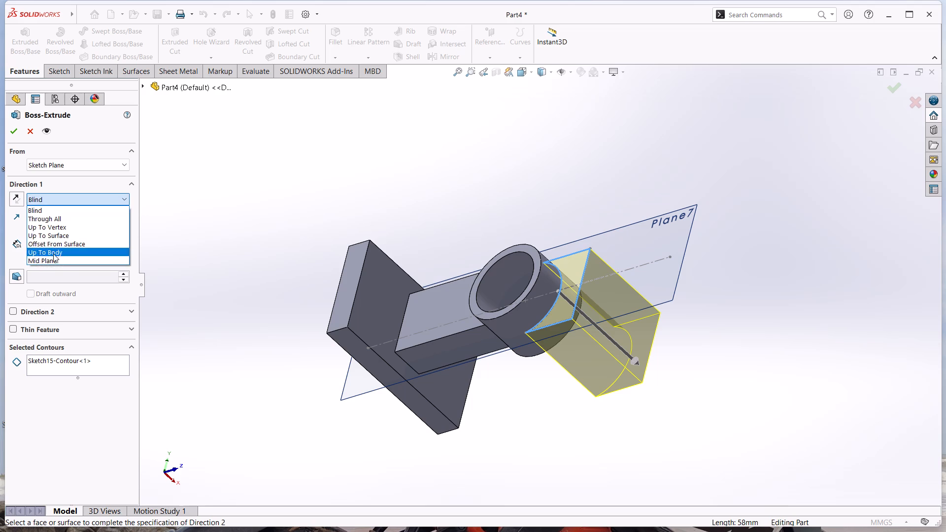
left_click(55, 261)
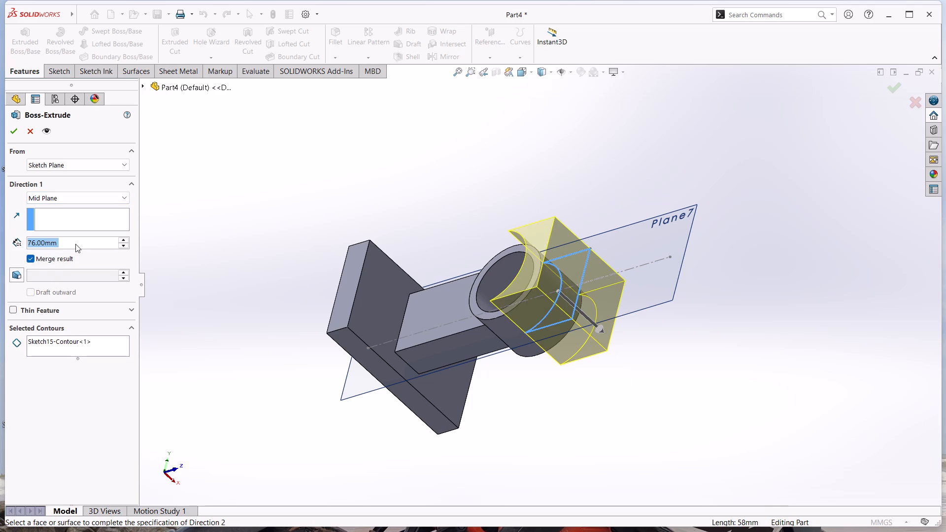
left_click(75, 244)
type("26")
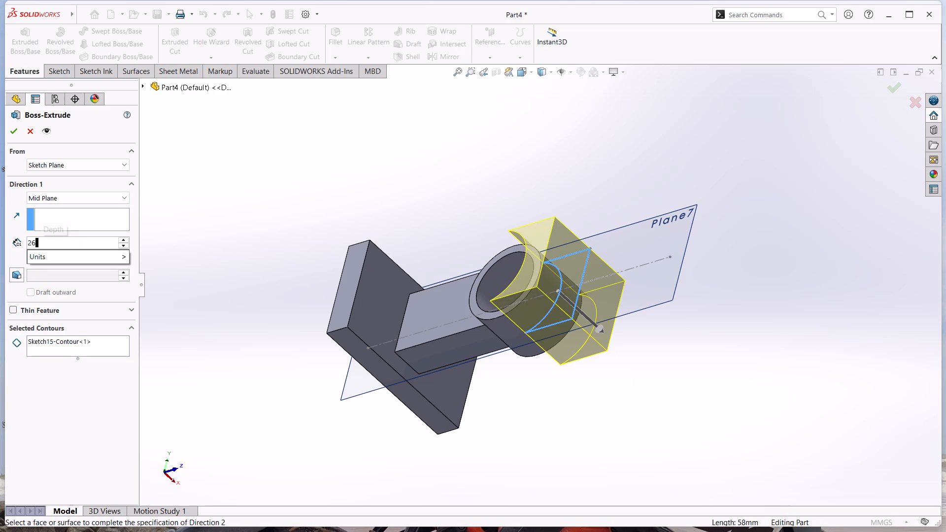
left_click(11, 128)
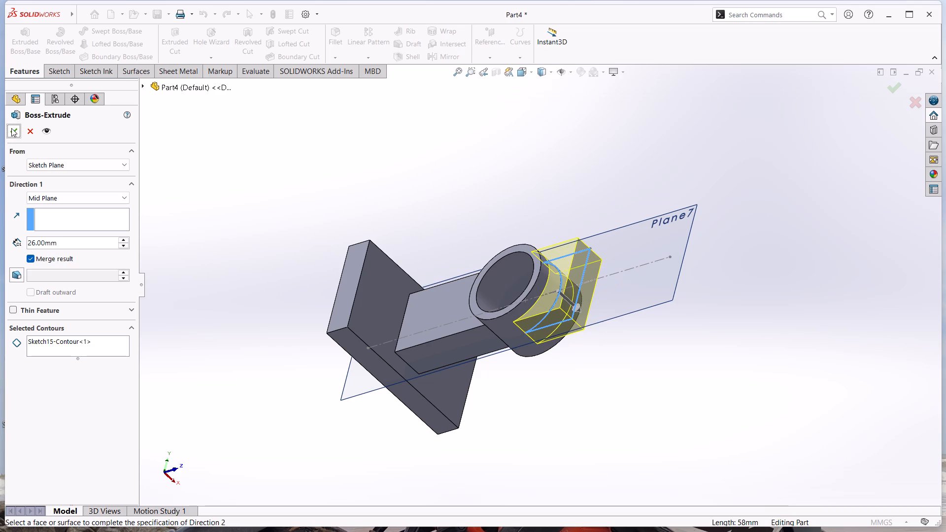
left_click(11, 129)
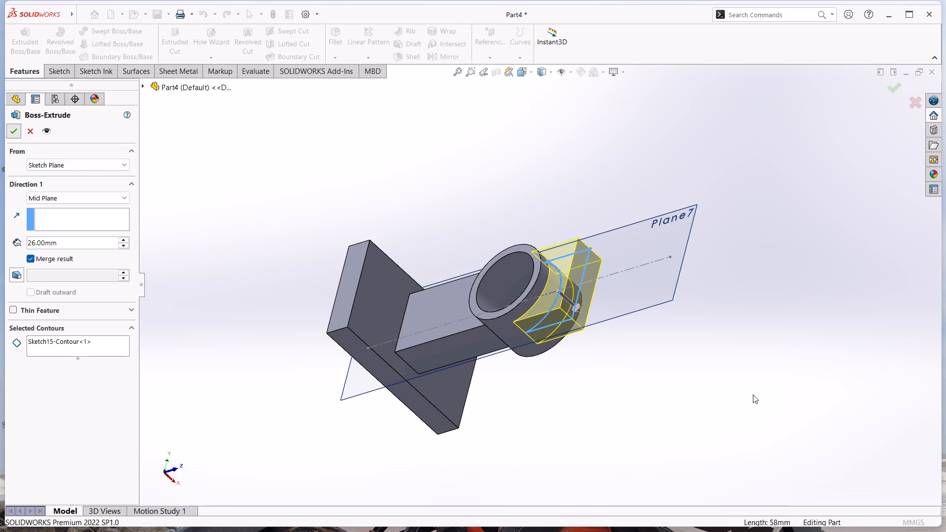
left_click(789, 394)
Start a new sketch on the flat lower side face of the arm beyond the ring.
middle_click_drag(743, 395, 821, 399)
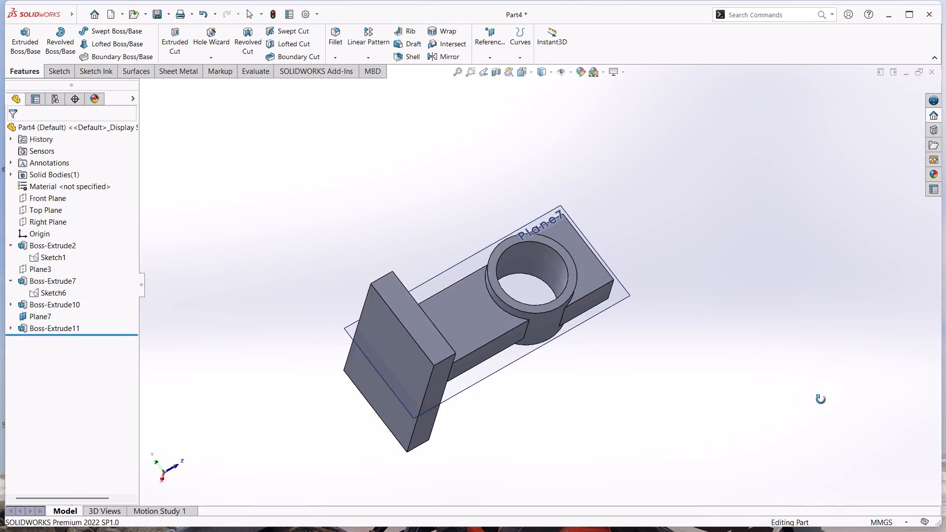
middle_click_drag(821, 399, 755, 338)
left_click(573, 263)
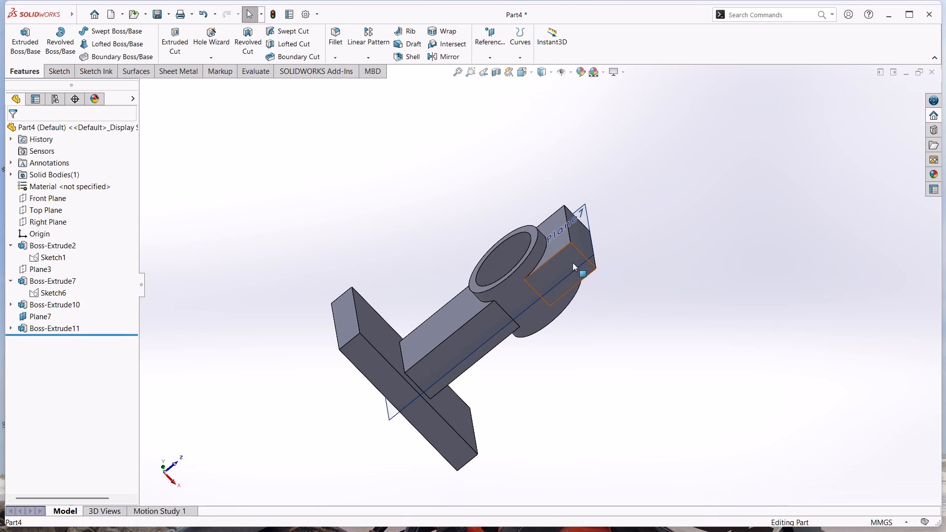
left_click(620, 232)
scroll(564, 195, "up", 1)
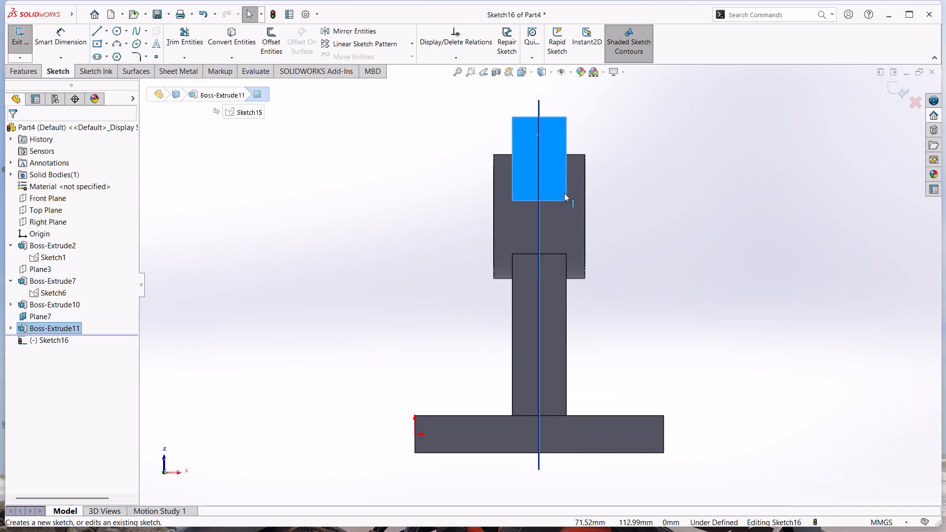
scroll(564, 193, "up", 1)
scroll(554, 100, "down", 3)
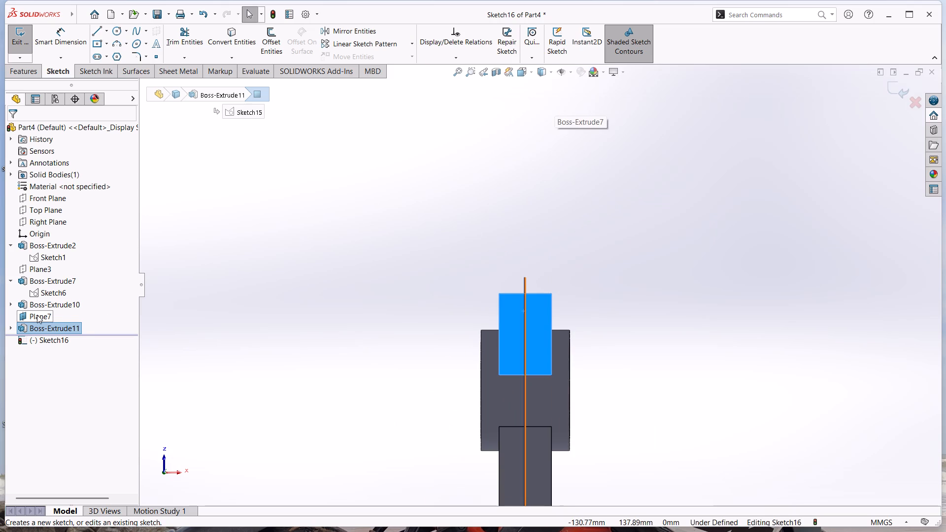
Hide the offset plane Plane7.
right_click(37, 315)
left_click(64, 299)
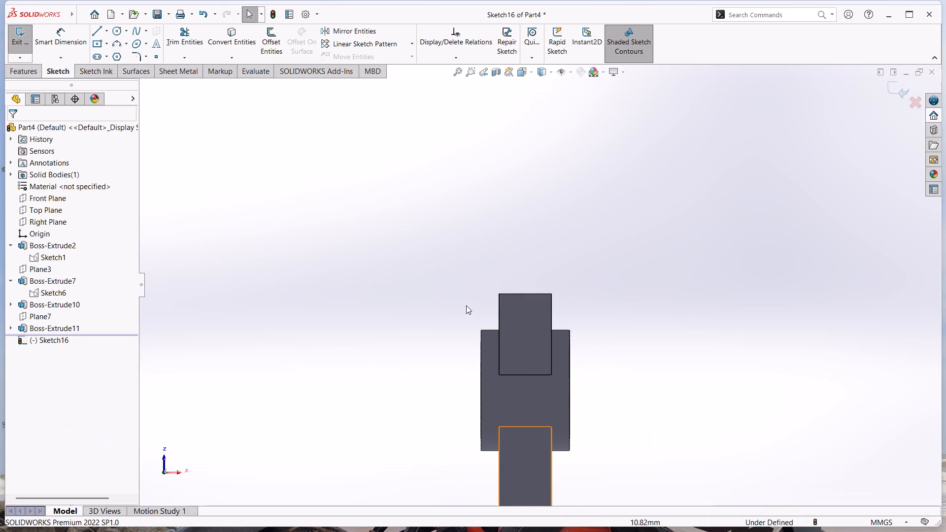
scroll(548, 296, "down", 3)
scroll(545, 294, "up", 1)
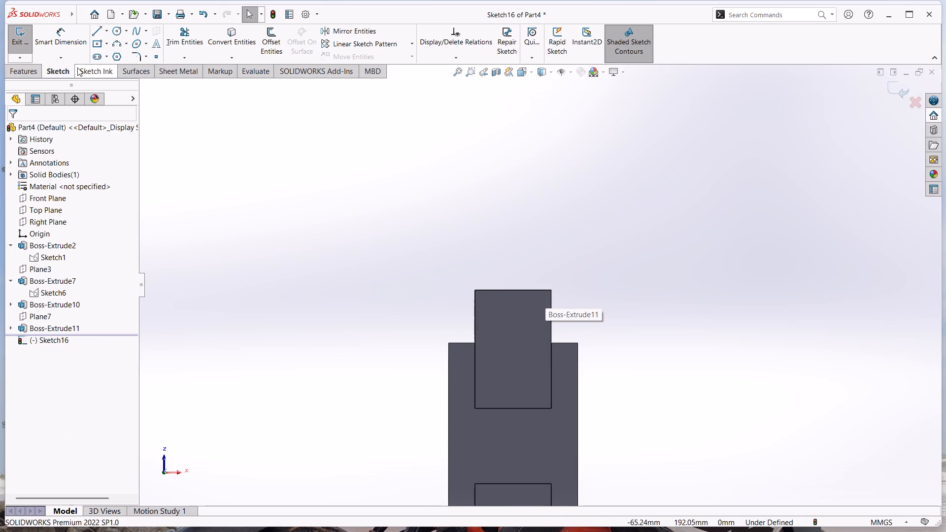
Sketch a circle of radius 13 mm centered on the midpoint of the arm's top edge, reaching the edge's corner.
left_click(117, 29)
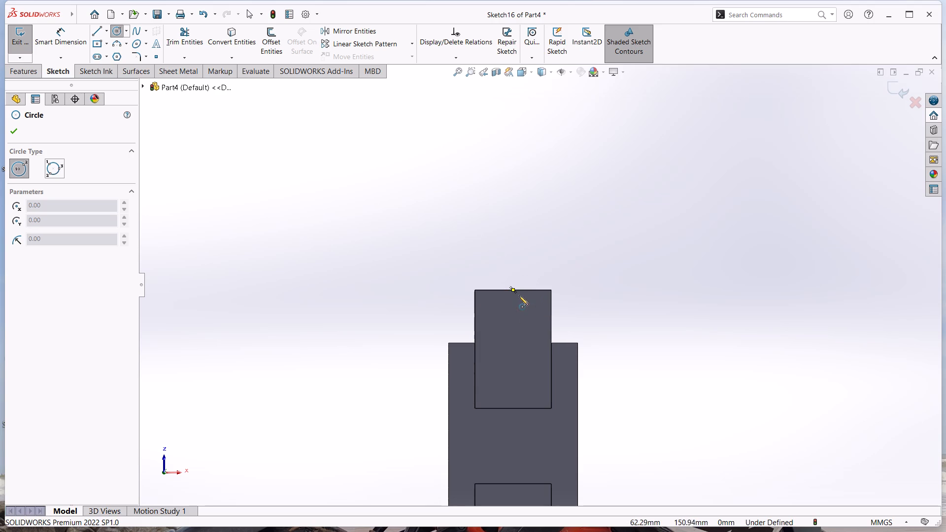
left_click(513, 291)
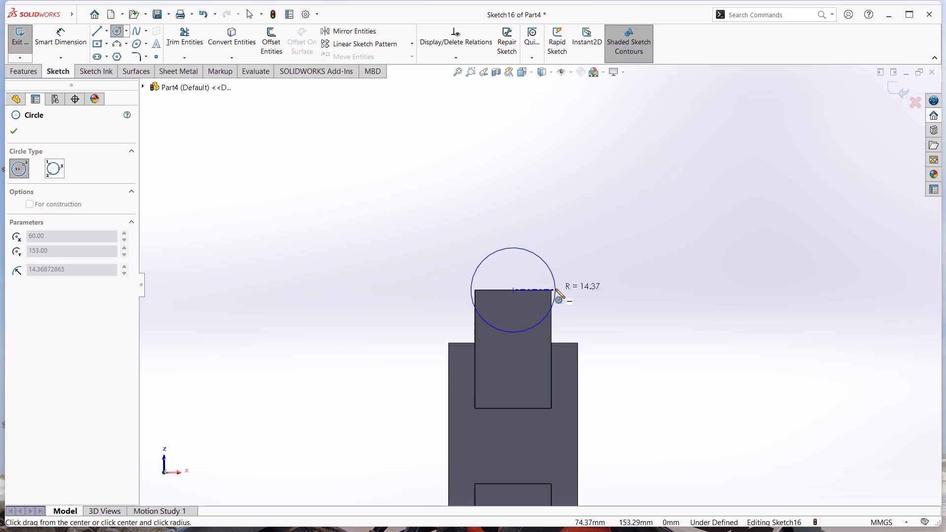
left_click(550, 290)
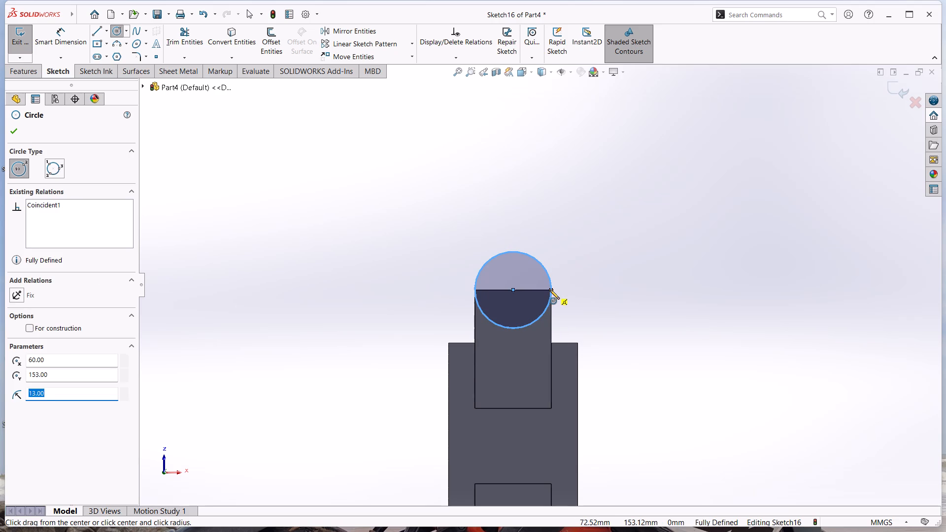
key("Escape")
key("Escape")
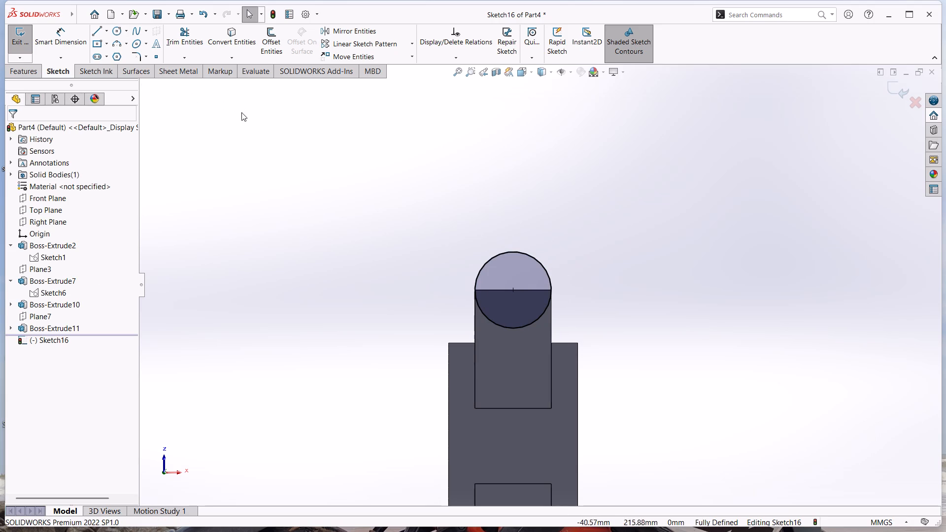
Draw a line across the circle's diameter along the arm's top edge and trim away the lower half of the circle.
left_click(97, 29)
left_click(475, 289)
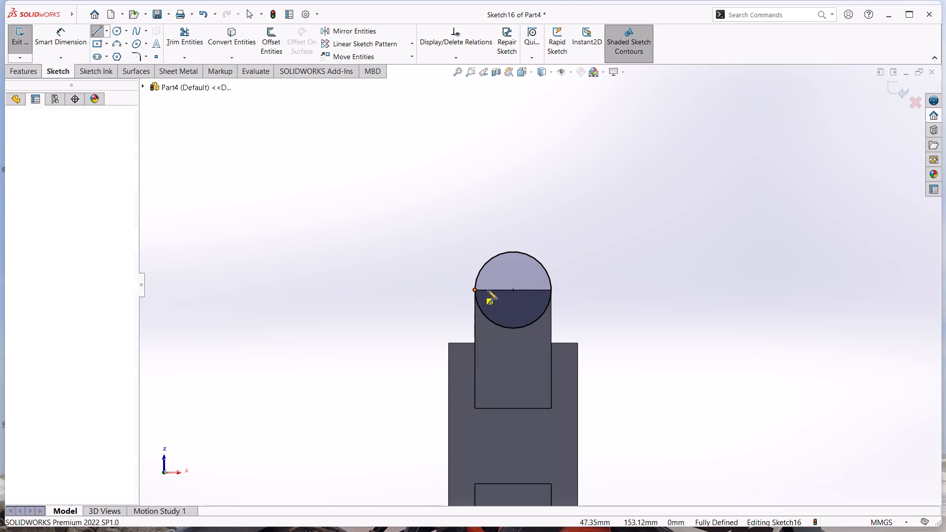
left_click(551, 290)
key("Escape")
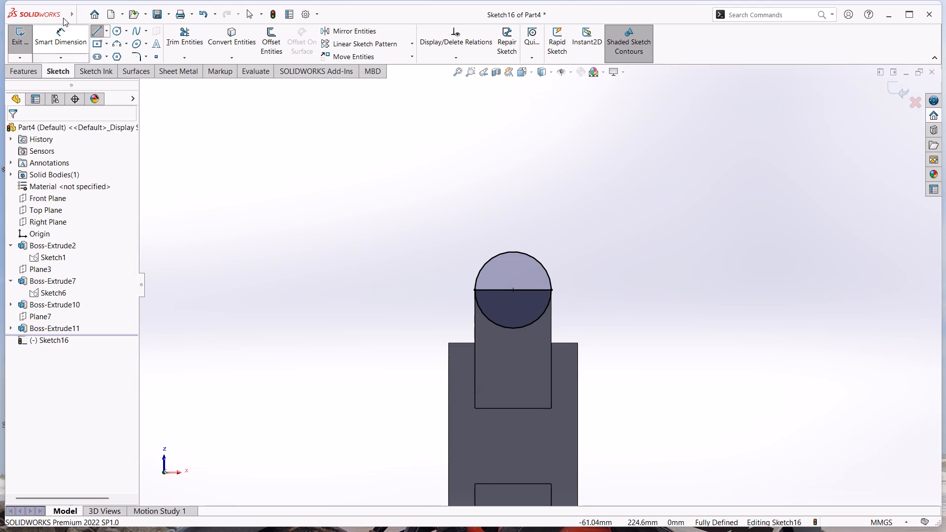
left_click(196, 48)
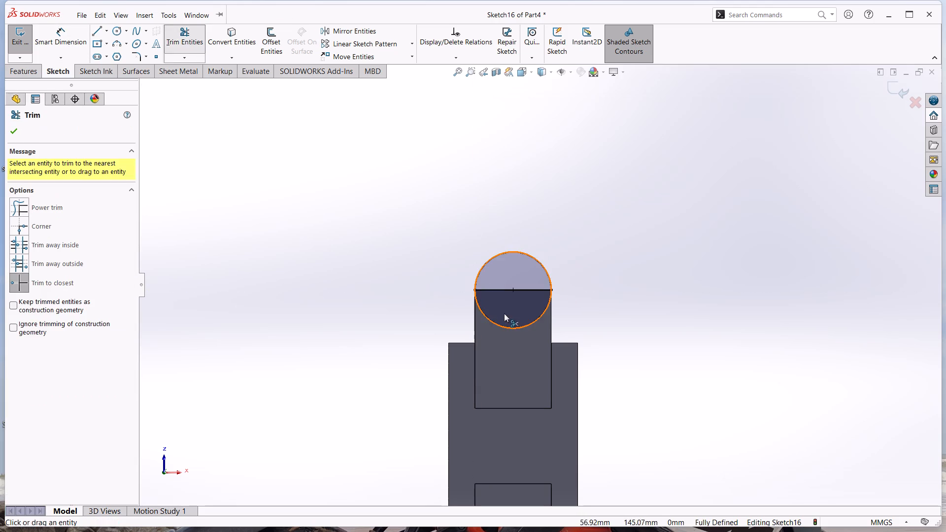
left_click(508, 329)
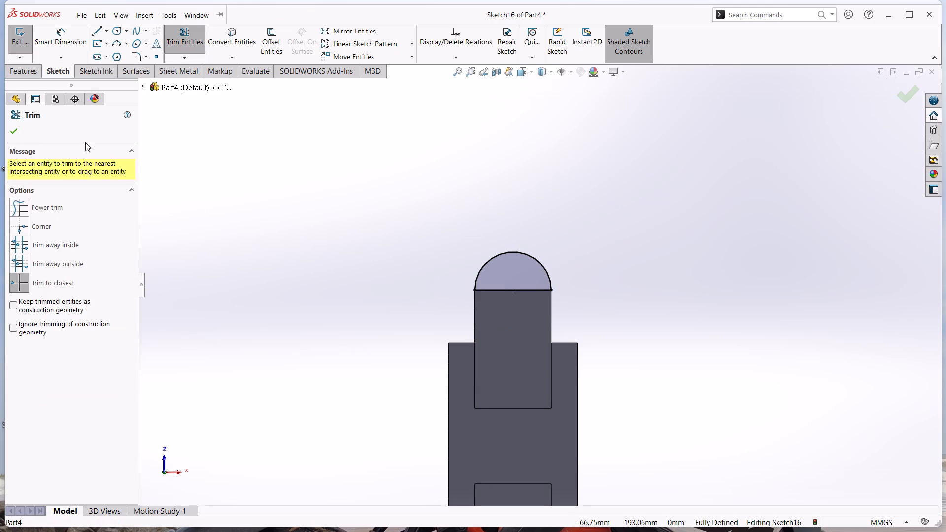
left_click(4, 131)
left_click(11, 132)
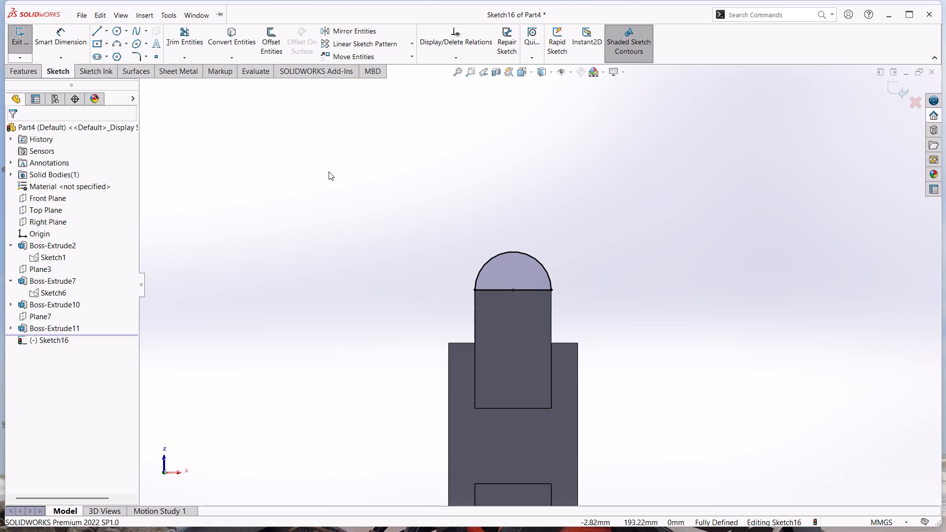
Extrude the semicircle as a Blind boss 48 mm deep, reversed to run along the arm's top face and merged with the body.
middle_click_drag(395, 223, 516, 269)
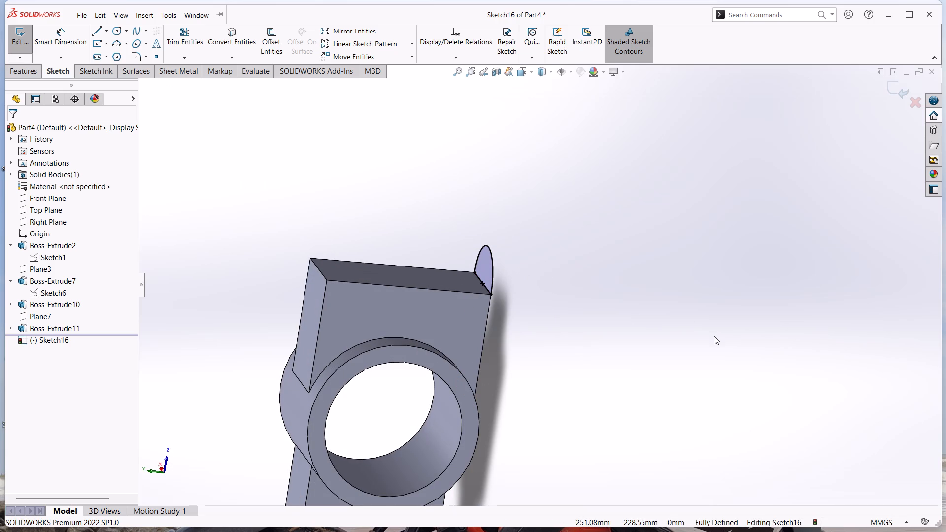
middle_click_drag(754, 354, 730, 355)
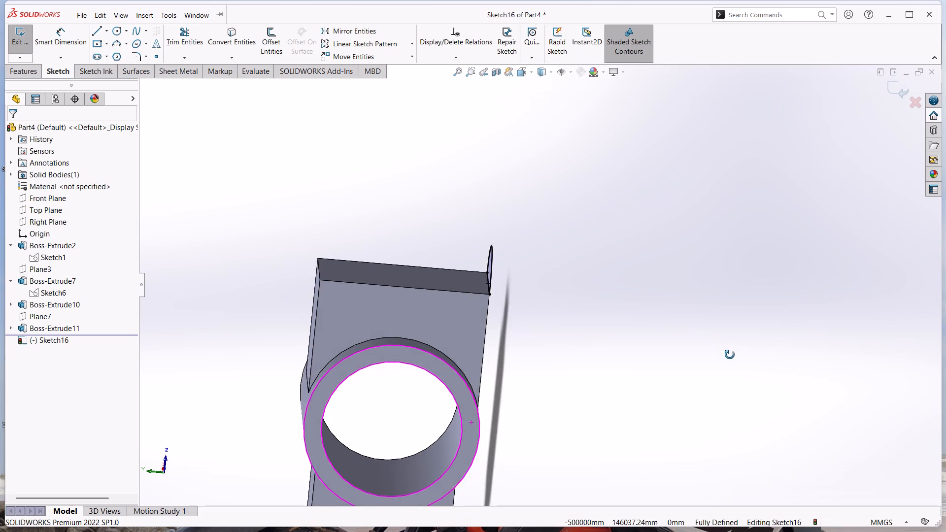
middle_click_drag(730, 355, 703, 356)
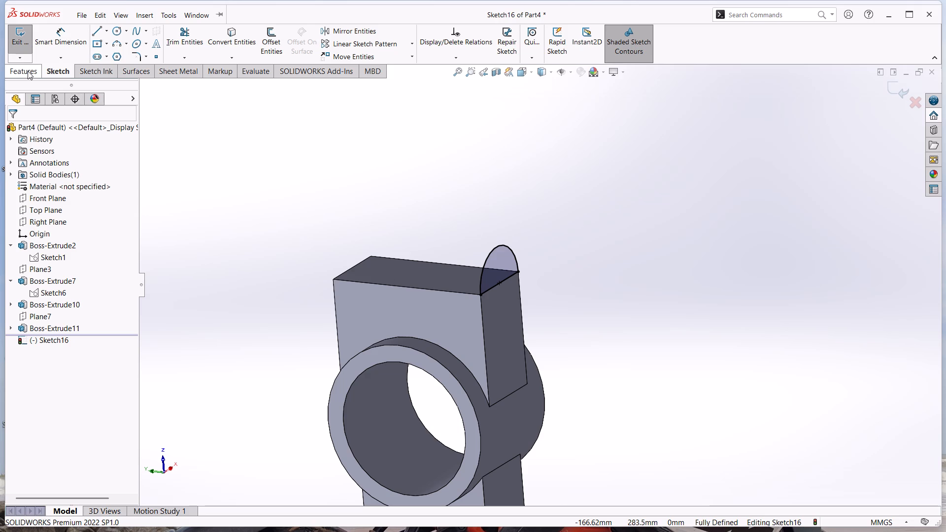
left_click(28, 71)
left_click(29, 42)
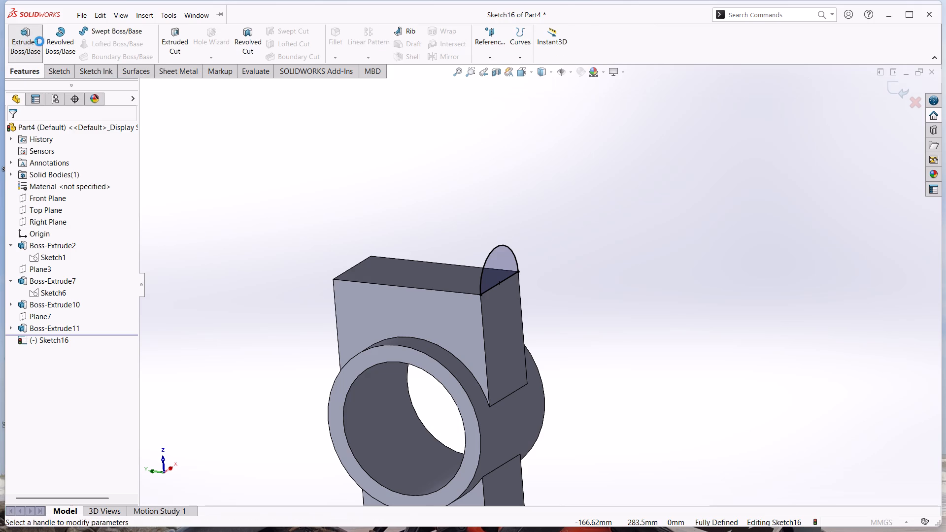
left_click(42, 193)
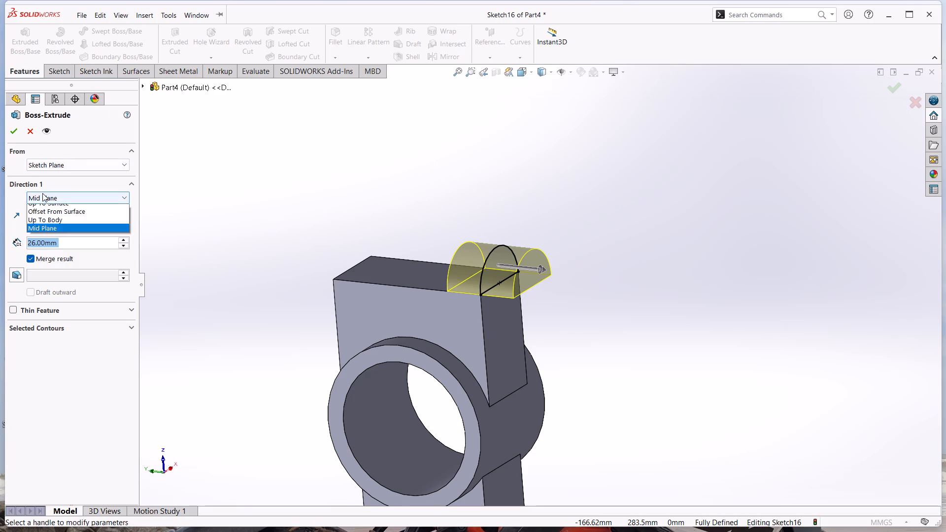
left_click(44, 205)
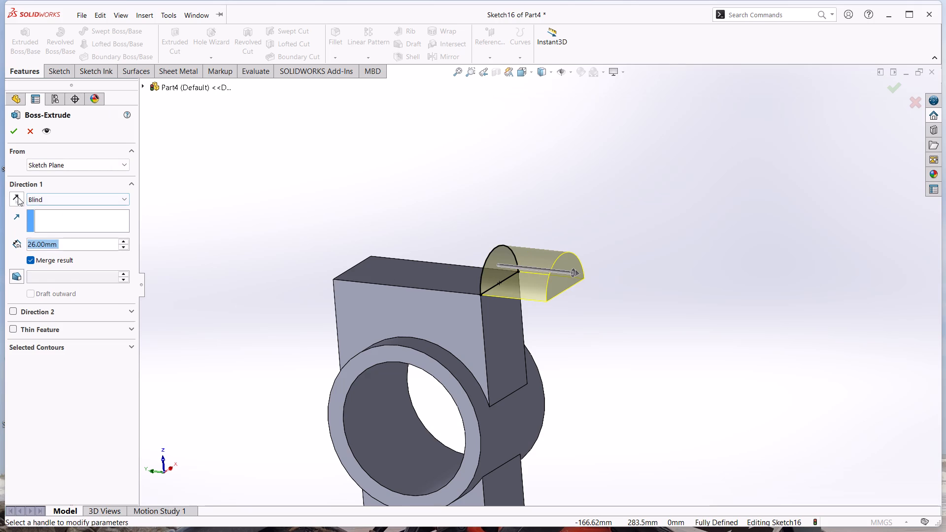
left_click(18, 197)
left_click_drag(63, 246, 62, 246)
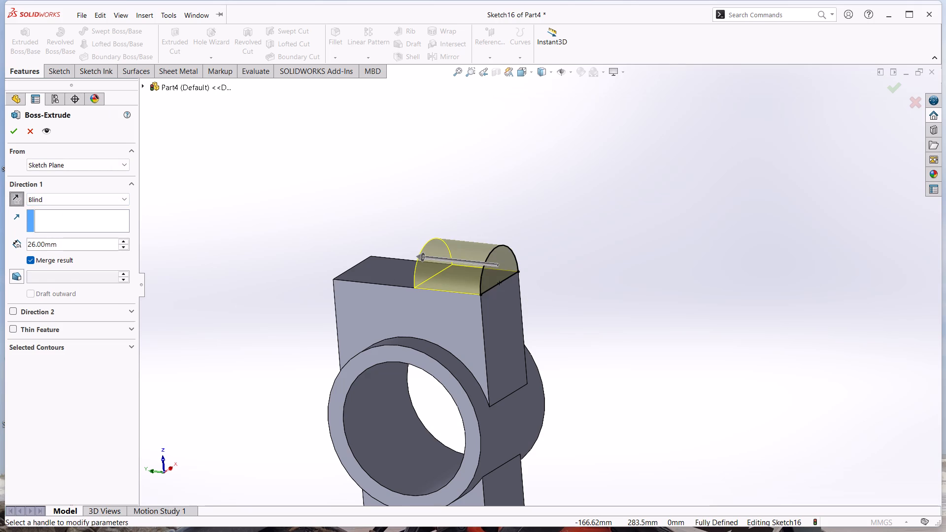
left_click_drag(62, 246, 20, 236)
type("48")
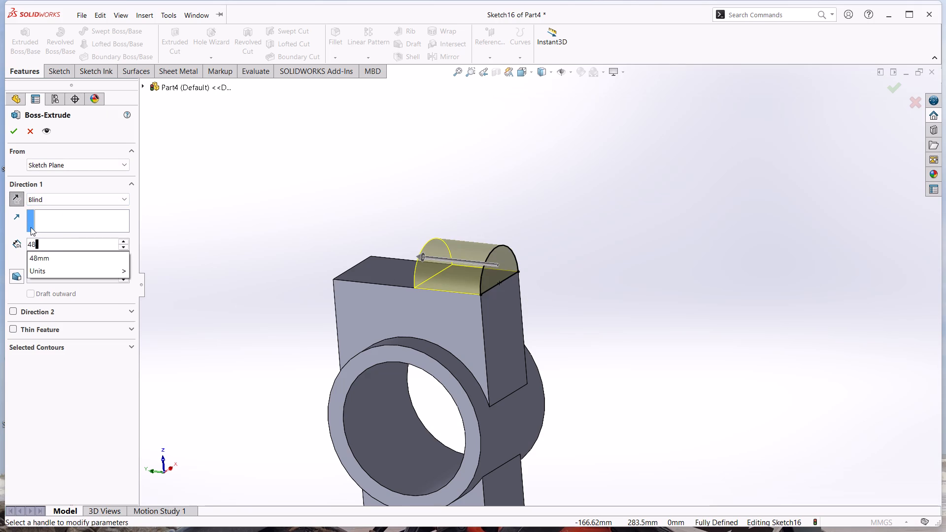
left_click(16, 131)
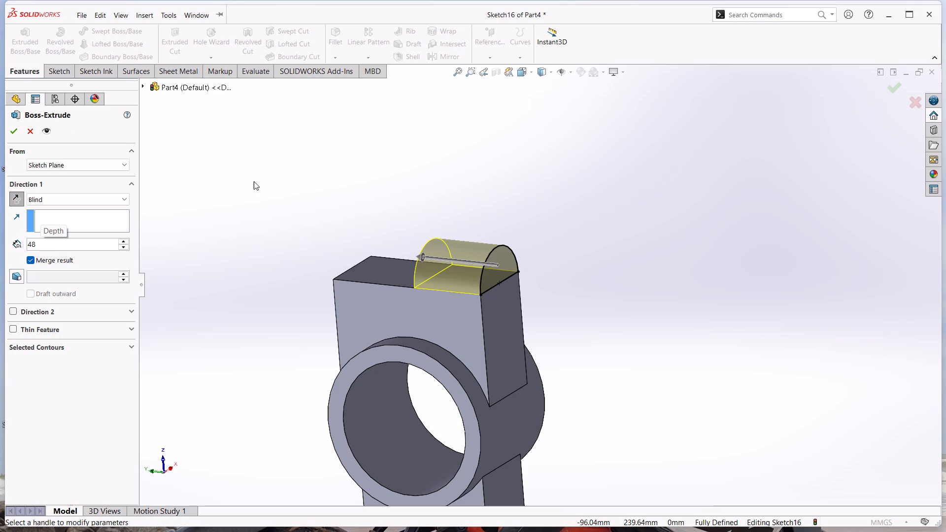
left_click(12, 135)
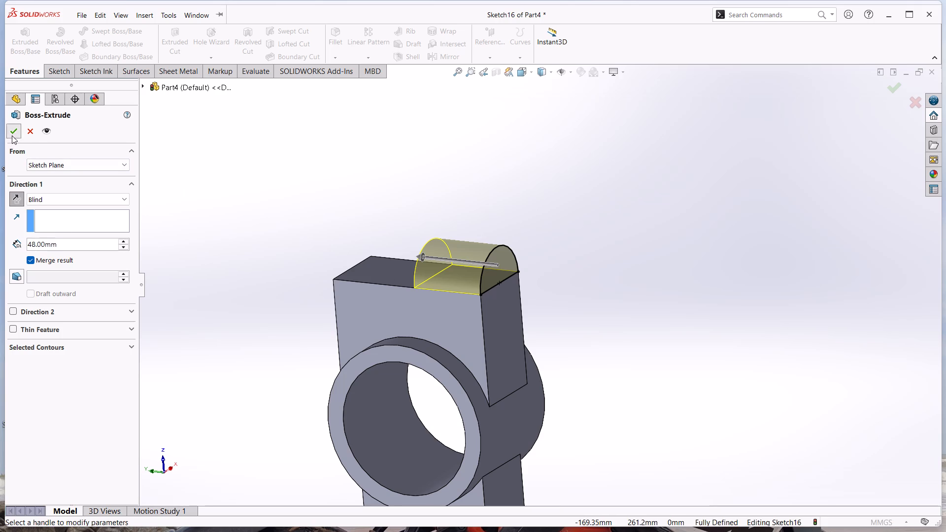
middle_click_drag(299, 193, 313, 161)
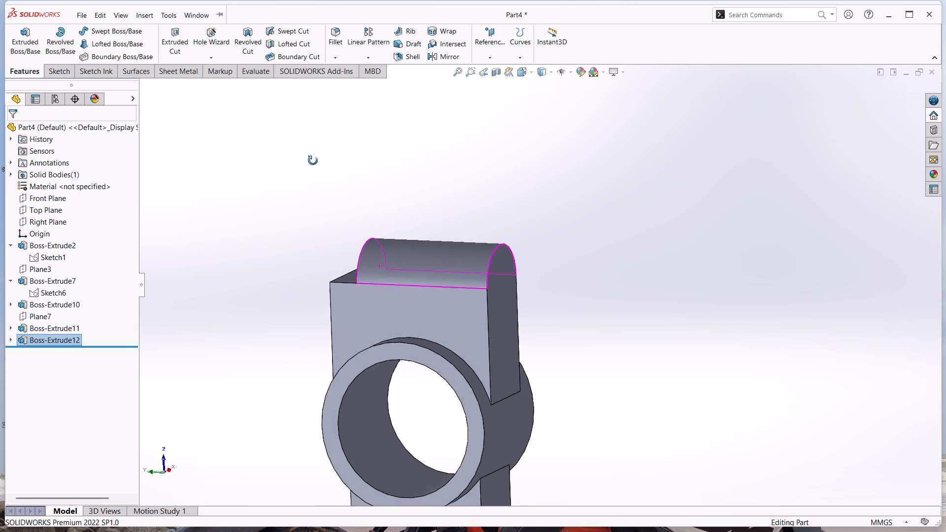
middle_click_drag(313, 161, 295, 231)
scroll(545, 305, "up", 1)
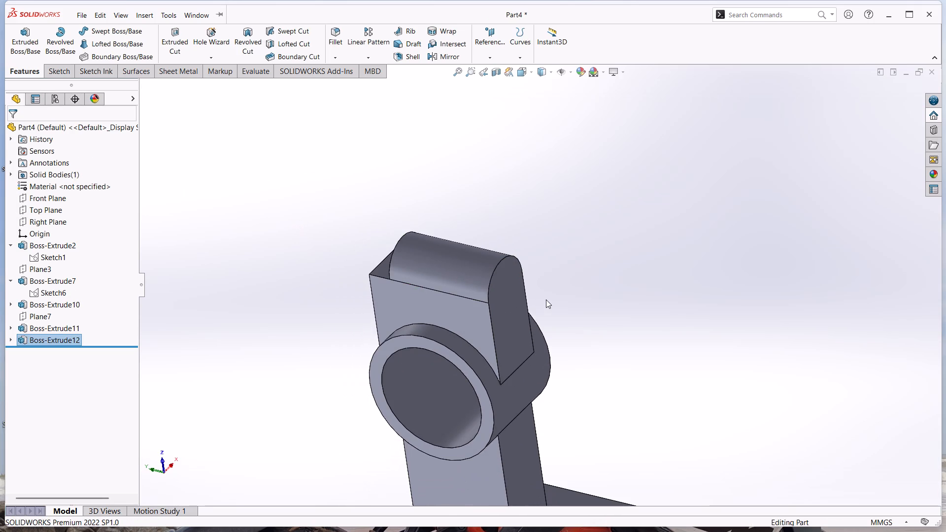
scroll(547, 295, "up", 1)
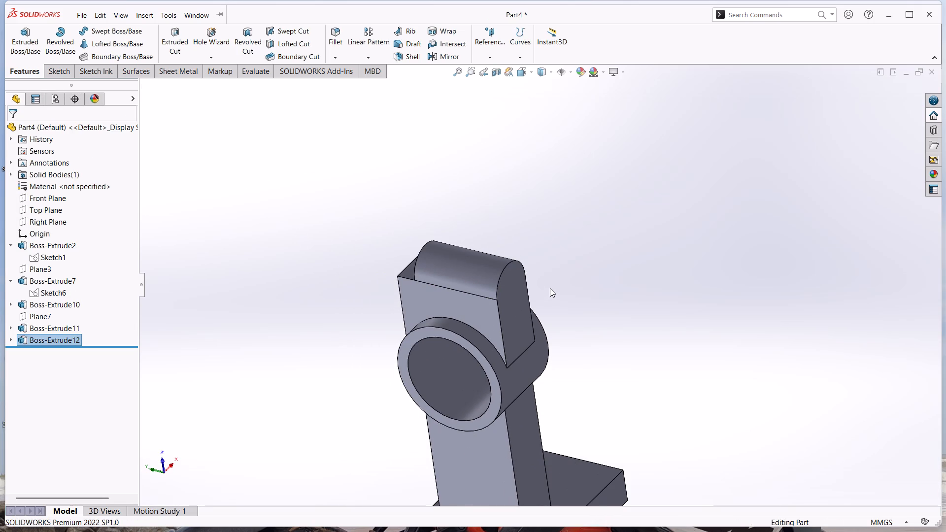
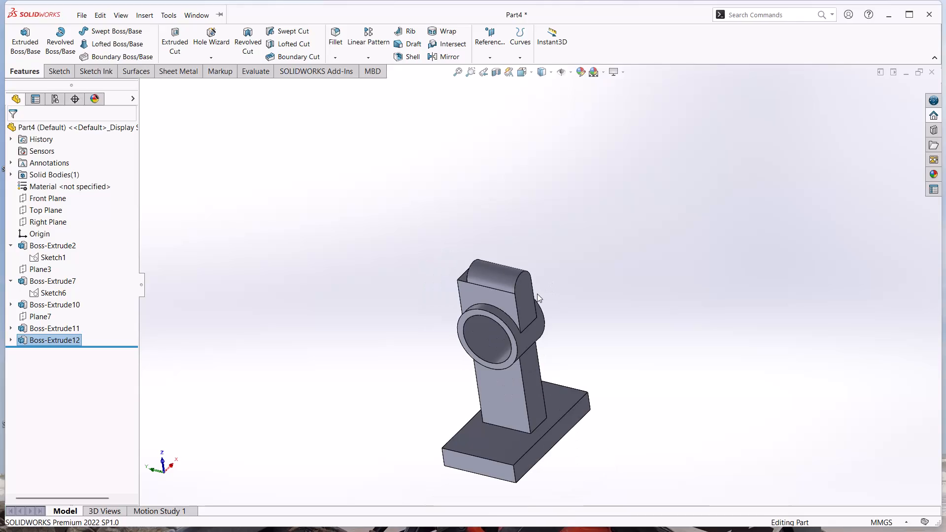
Edit the half-cylinder boss extrusion on top of the arm and set its blind depth to 58 mm.
scroll(537, 294, "down", 1)
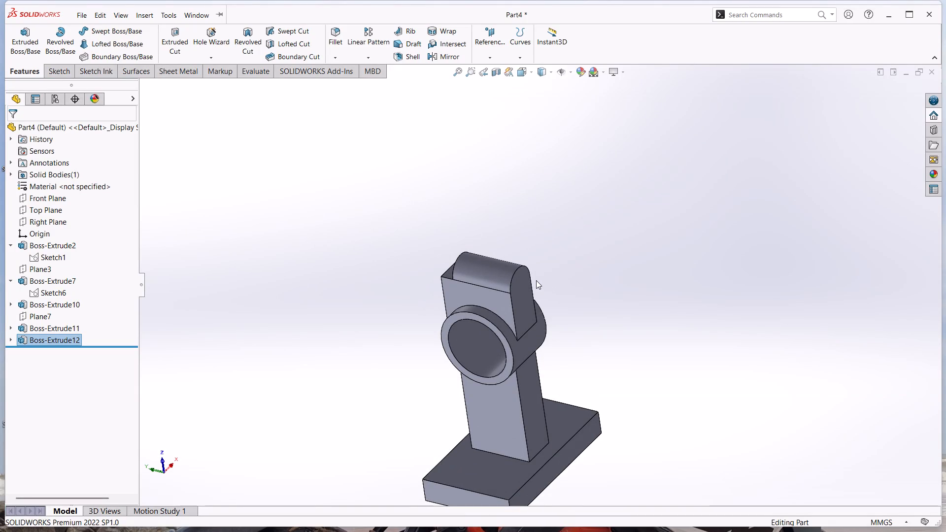
right_click(65, 346)
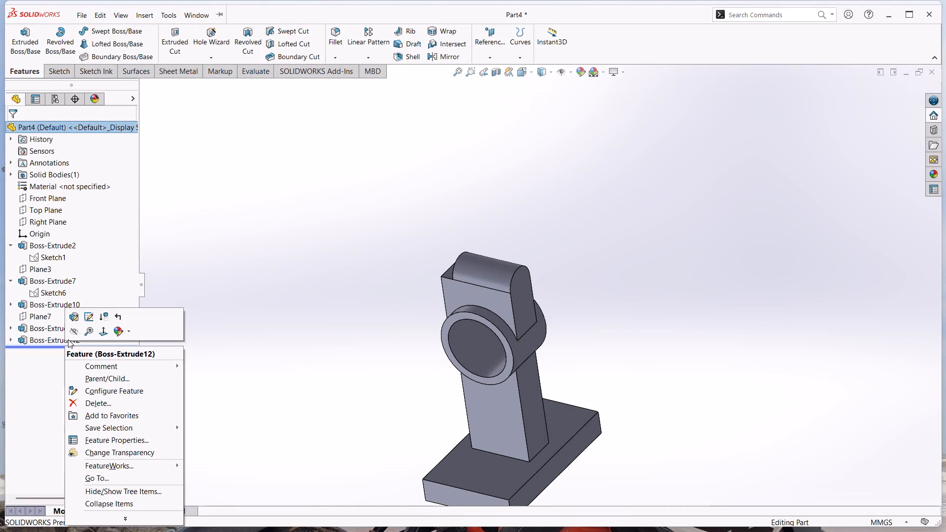
left_click(73, 320)
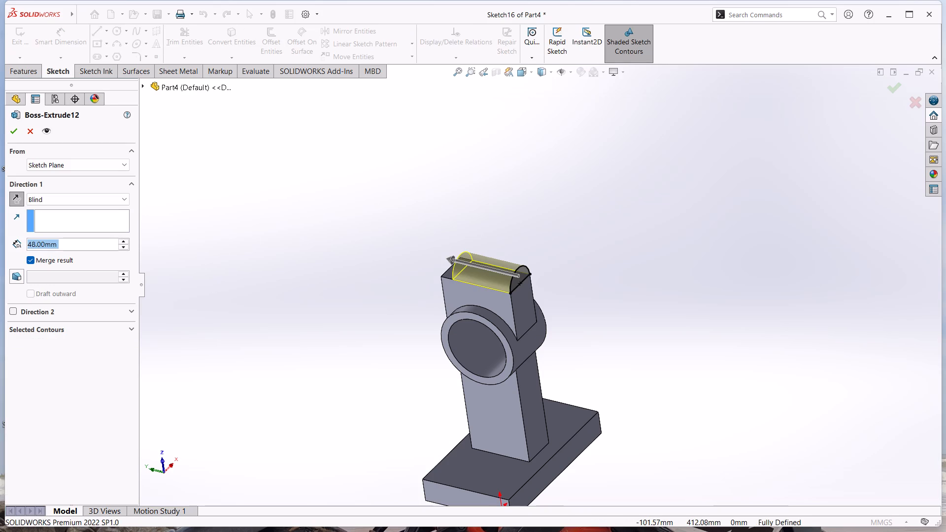
key("BackSpace")
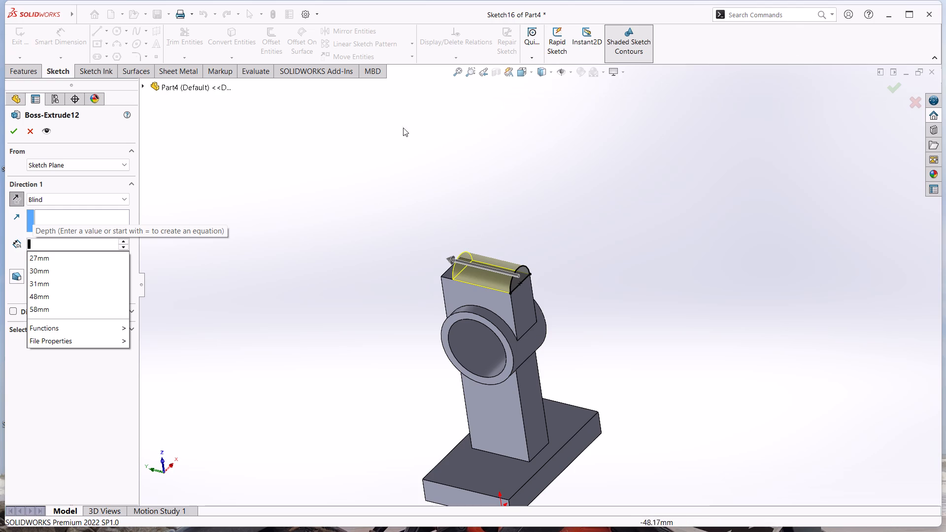
left_click(330, 131)
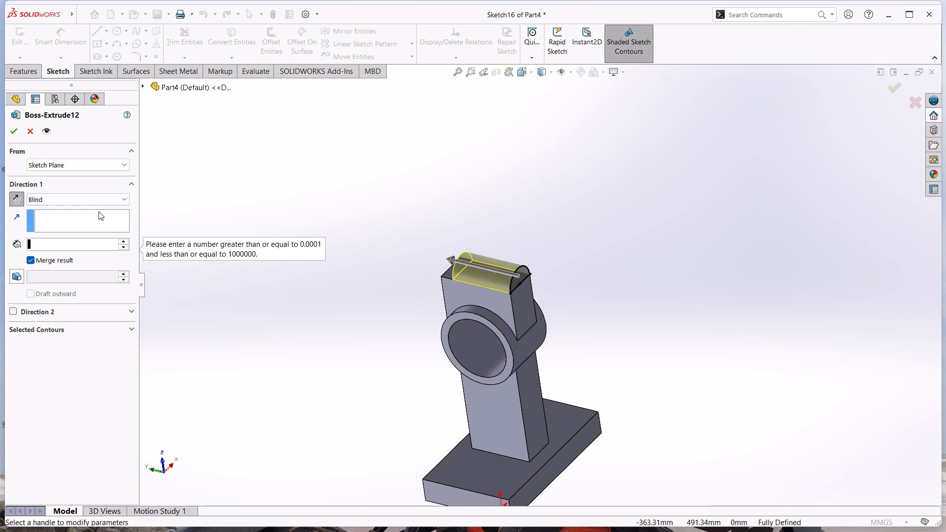
left_click(94, 249)
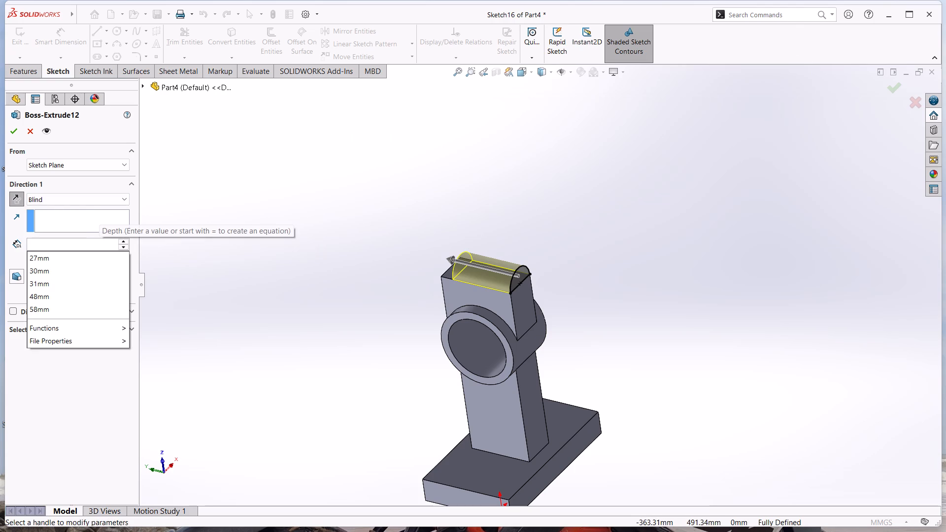
type("58")
key("Return")
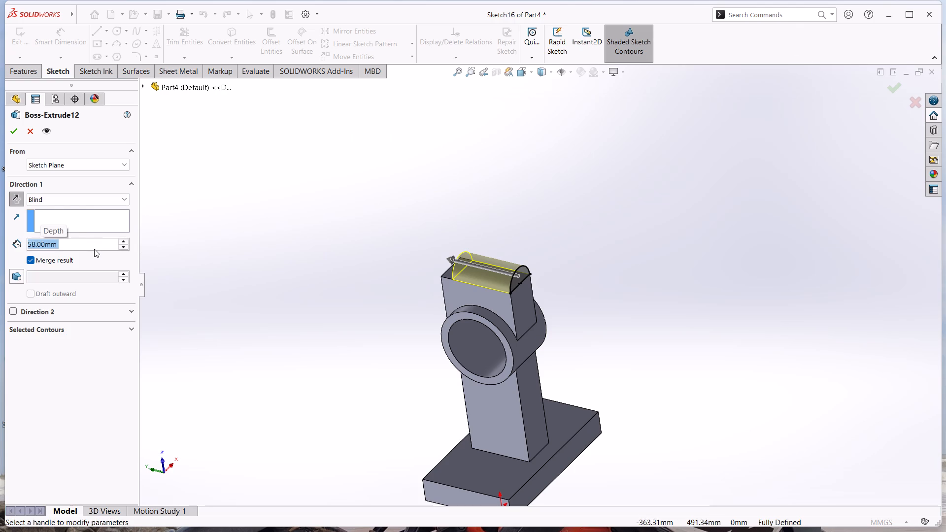
left_click(18, 133)
left_click(209, 151)
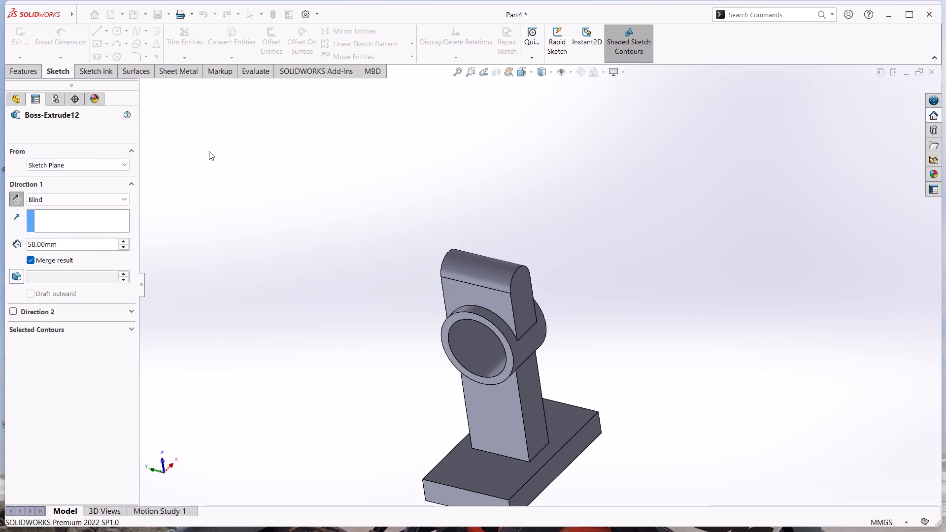
Sketch a circle of radius about 5.3 mm on the arm's round-topped end face, centered on the rounded end's arc center.
middle_click_drag(360, 165, 351, 132)
scroll(346, 156, "down", 1)
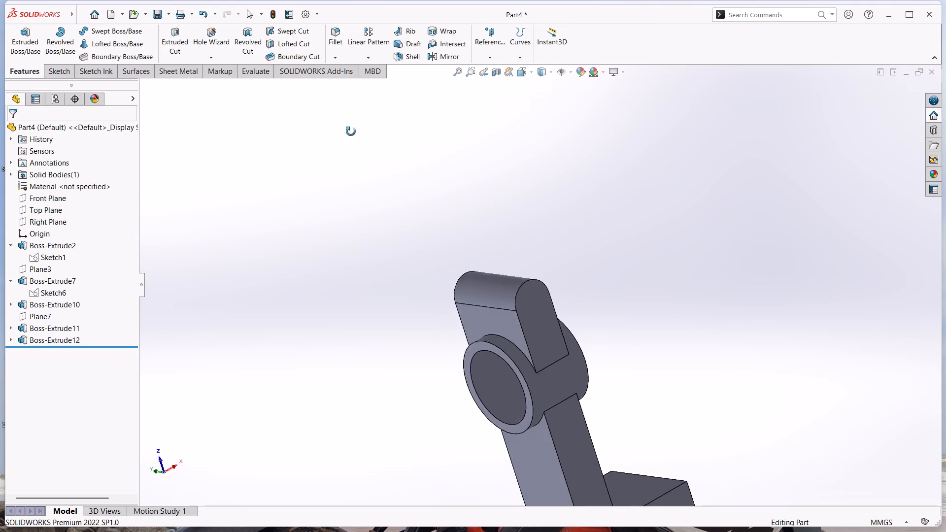
middle_click_drag(351, 132, 289, 126)
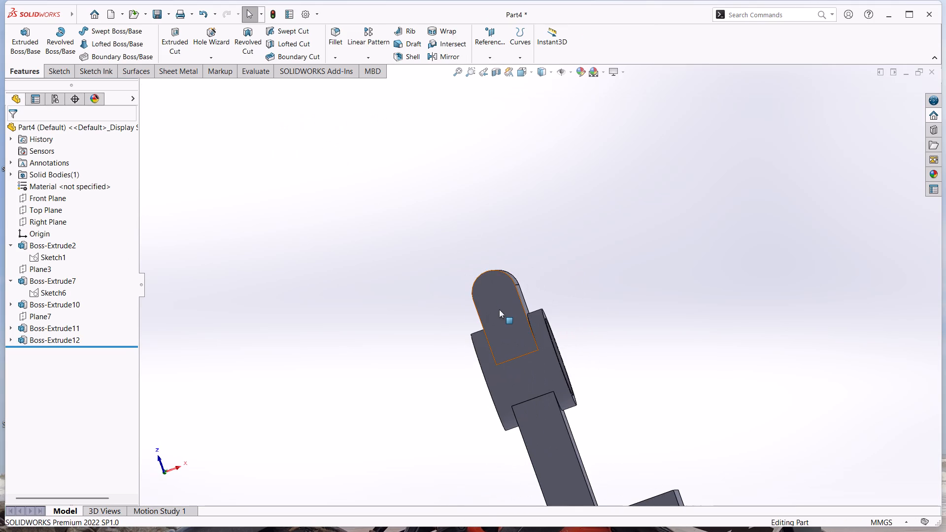
left_click(499, 310)
left_click(538, 279)
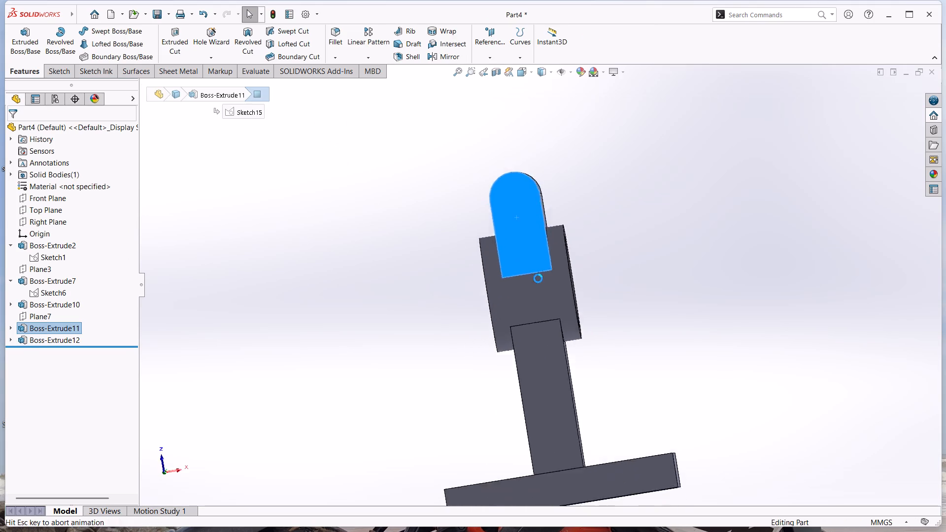
left_click(120, 33)
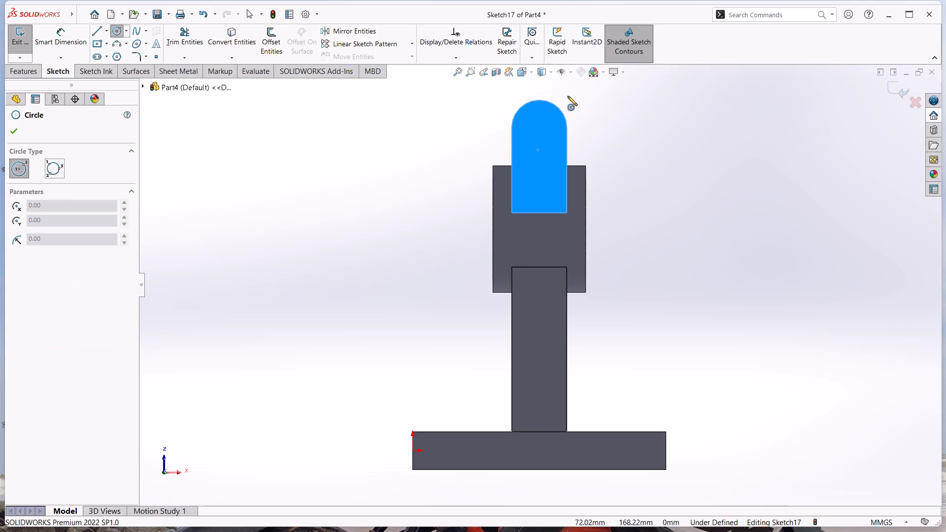
left_click(539, 129)
left_click(540, 139)
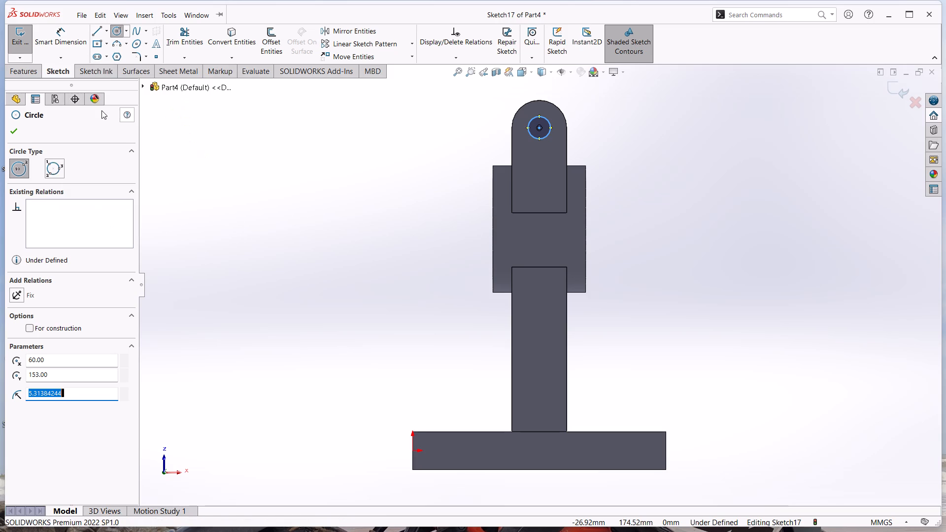
Dimension the circle's diameter as 12 mm and exit the sketch.
left_click(71, 42)
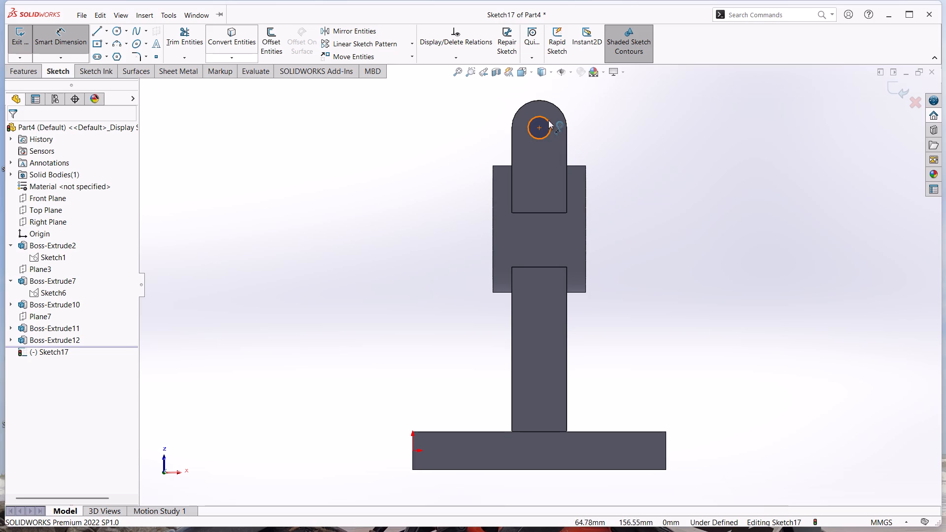
left_click(548, 120)
left_click(626, 99)
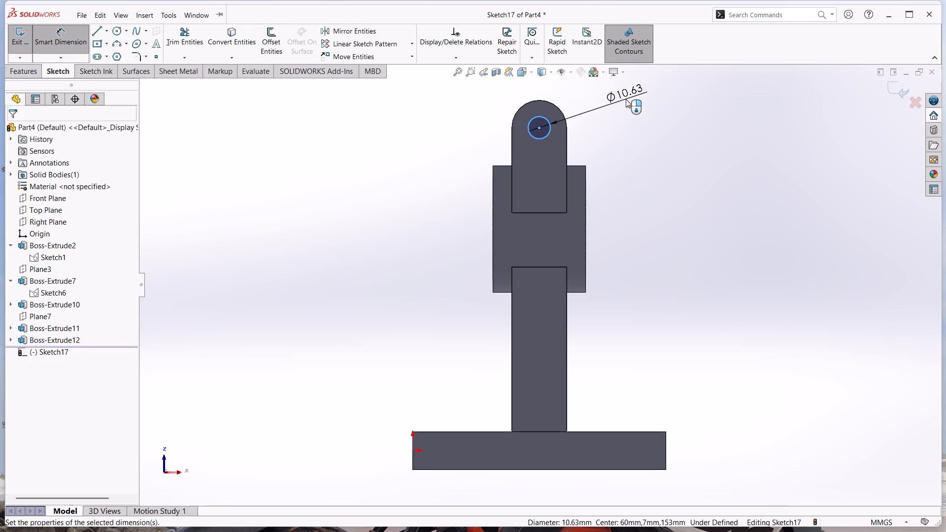
type("12")
key("Return")
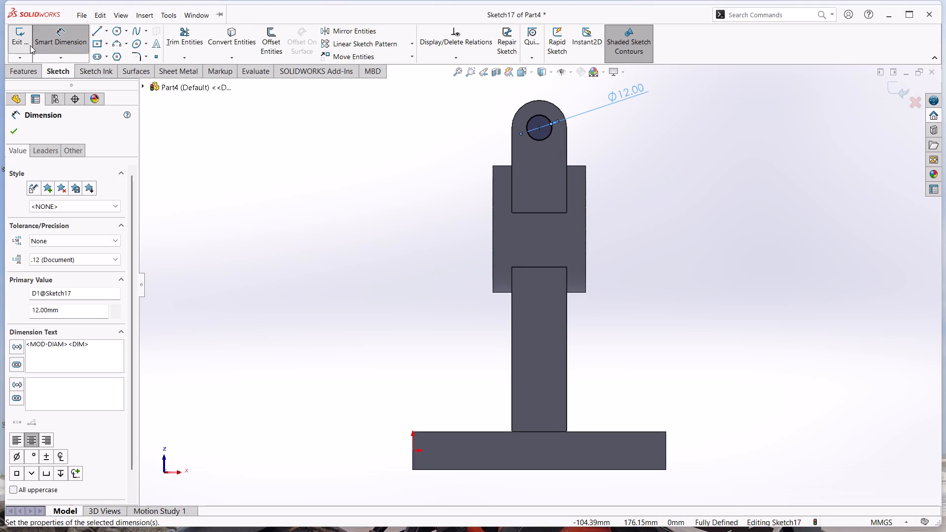
left_click(22, 39)
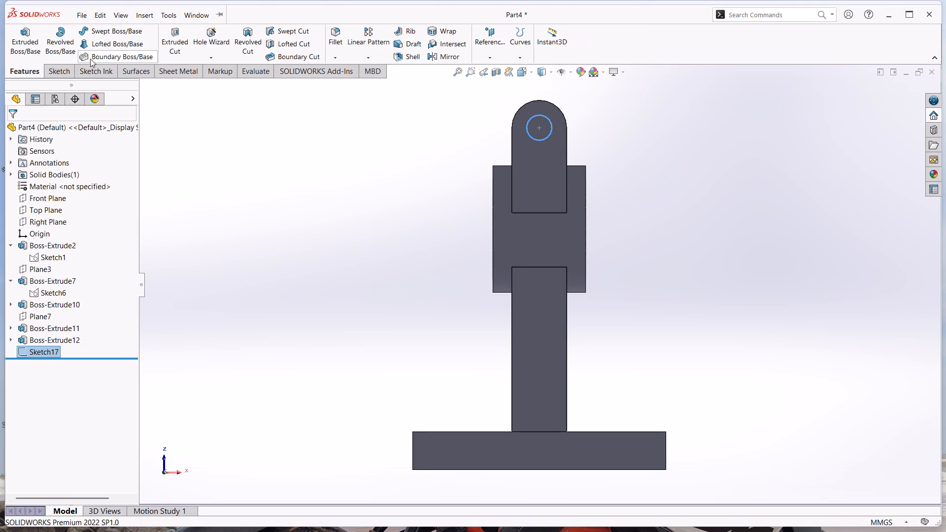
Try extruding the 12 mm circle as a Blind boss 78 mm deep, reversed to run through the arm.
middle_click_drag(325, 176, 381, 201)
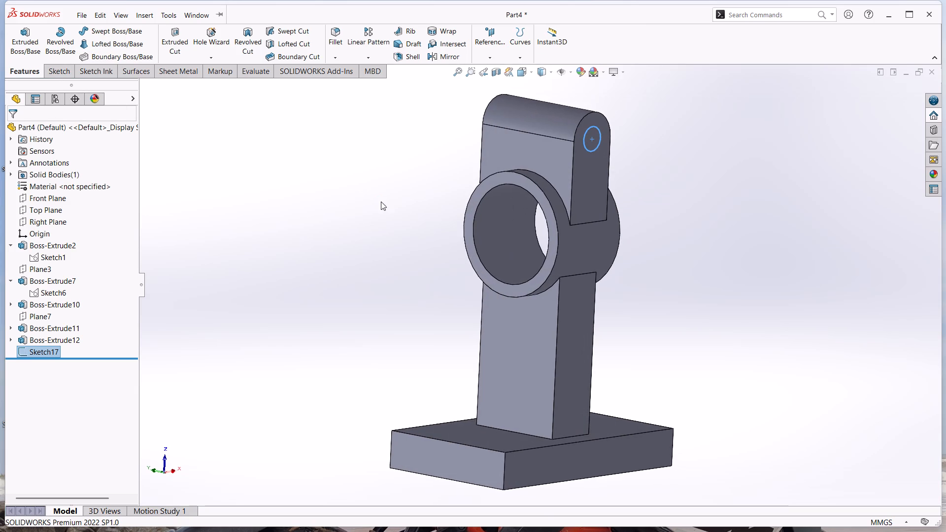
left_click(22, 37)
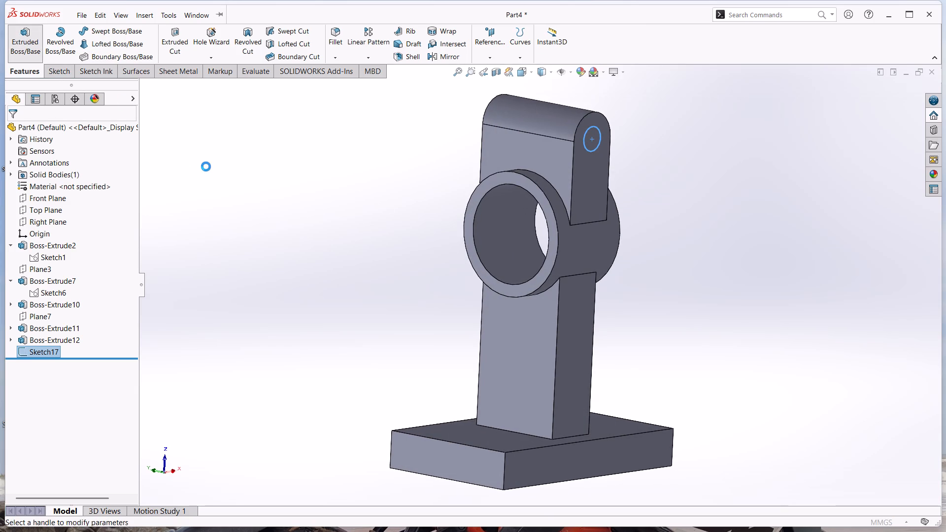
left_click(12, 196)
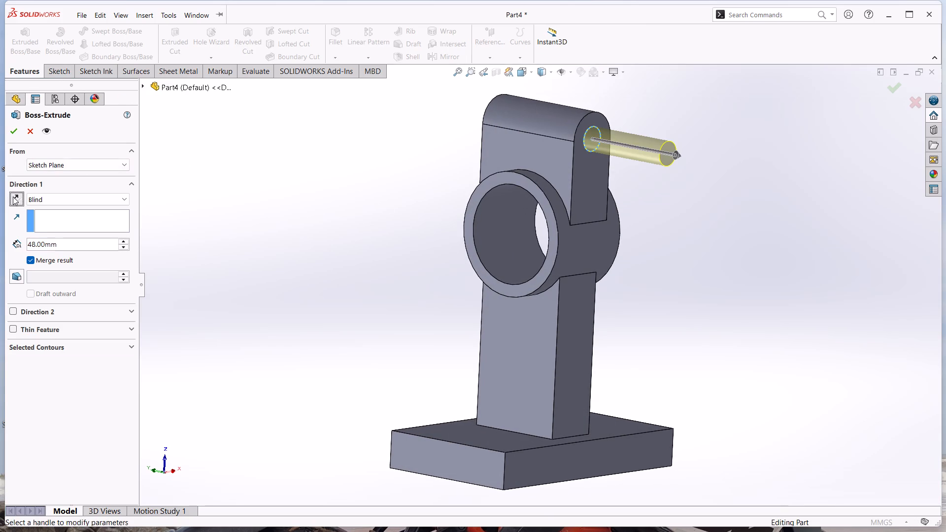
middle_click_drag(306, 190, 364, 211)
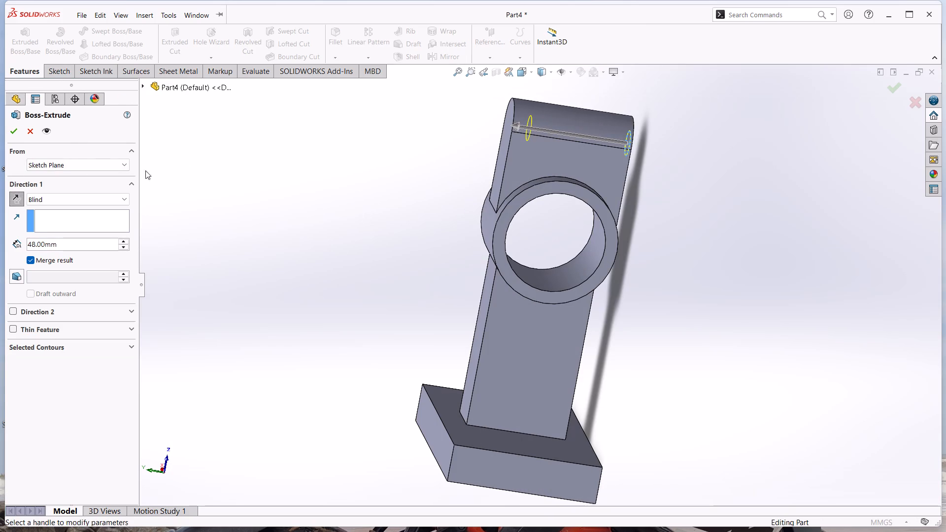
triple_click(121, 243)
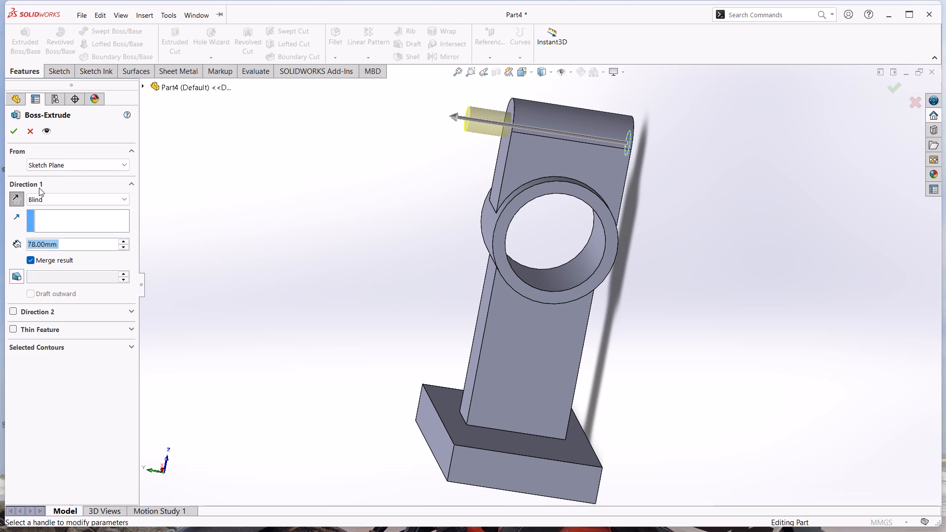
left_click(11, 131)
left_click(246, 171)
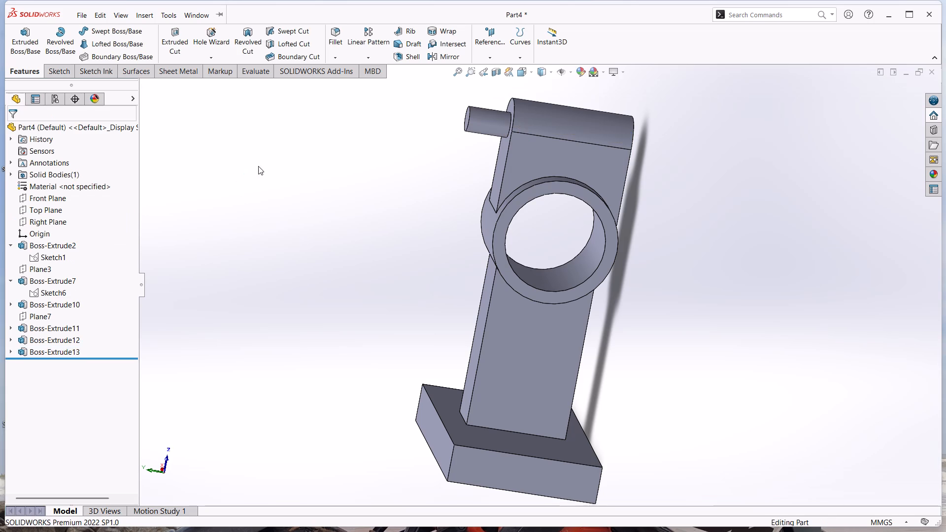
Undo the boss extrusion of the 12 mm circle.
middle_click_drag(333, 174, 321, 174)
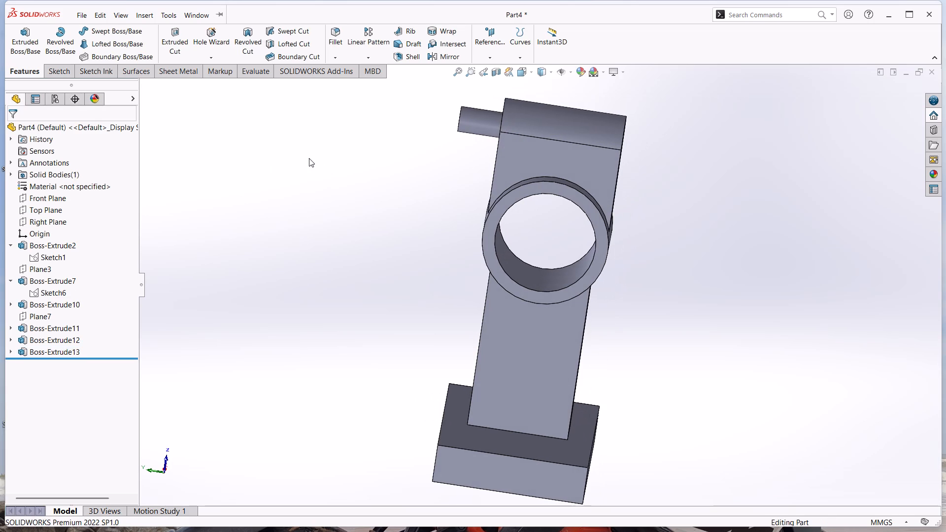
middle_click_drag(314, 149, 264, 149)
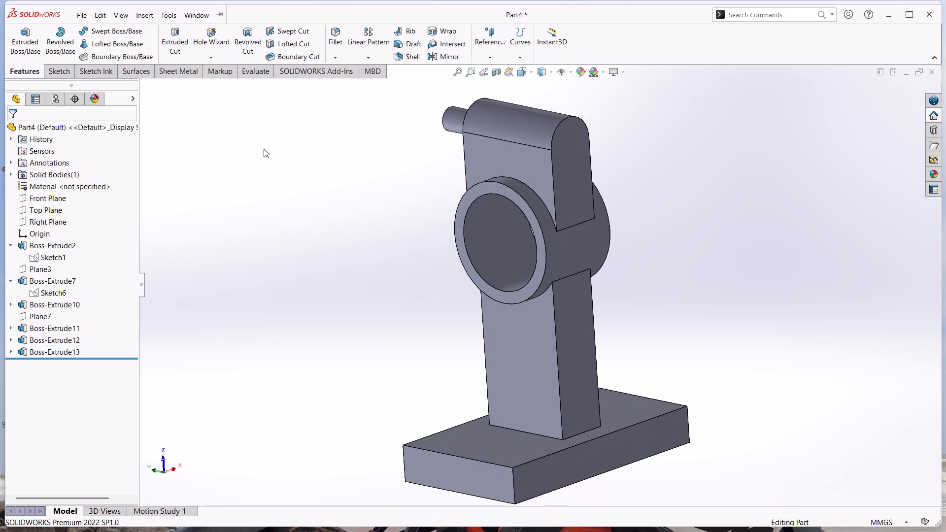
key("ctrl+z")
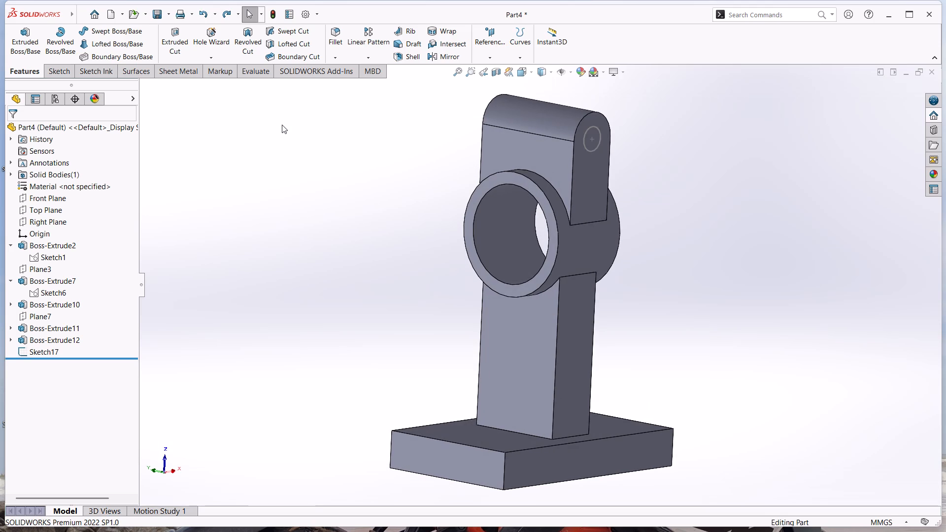
Cut the 12 mm circle through the arm's rounded end as a Blind extruded cut 78 mm deep.
left_click(178, 44)
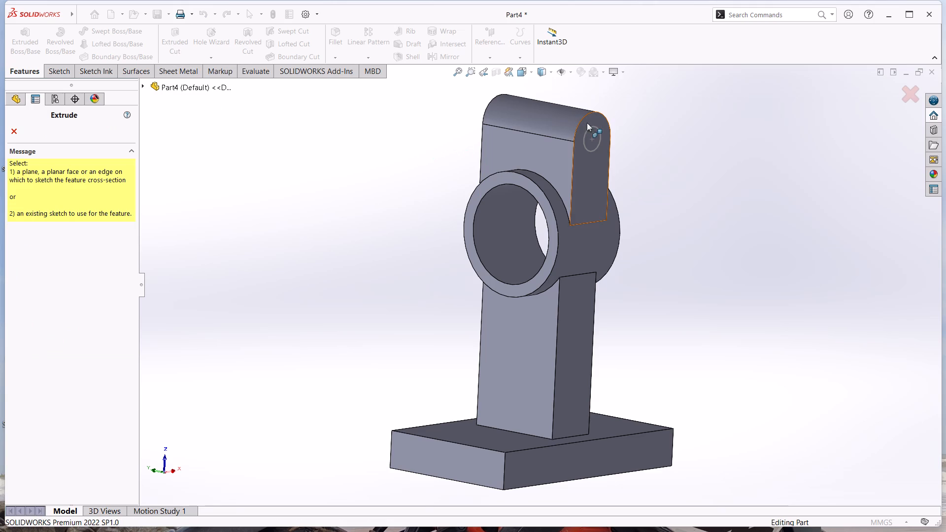
left_click(589, 128)
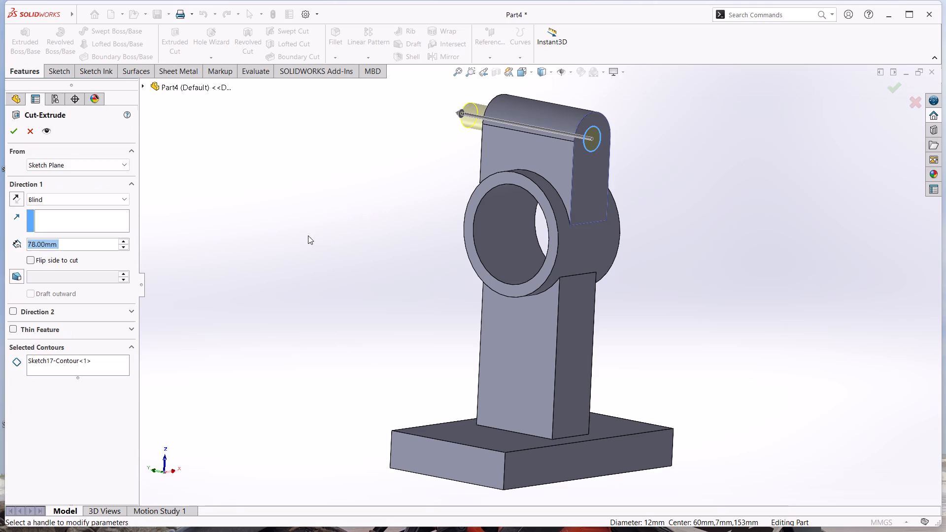
left_click(8, 130)
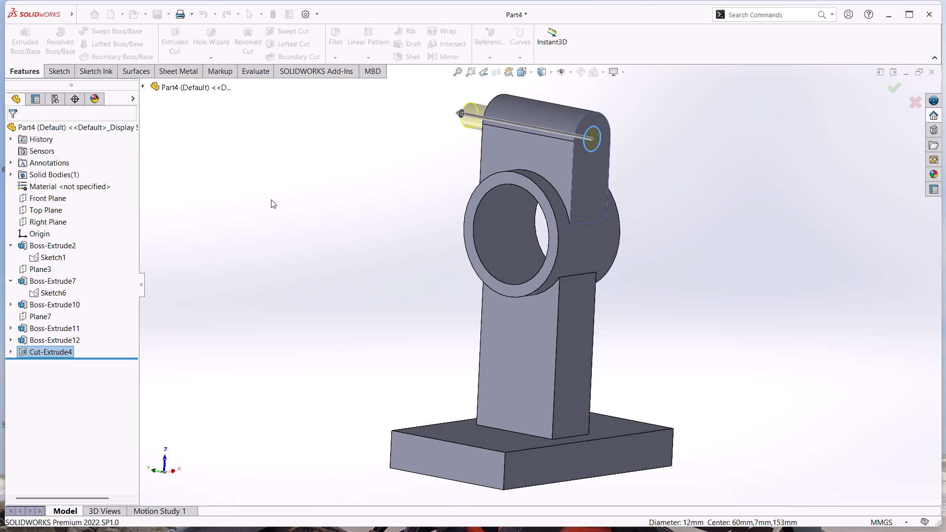
left_click(271, 199)
Create a reference plane offset 166 mm above the Front Plane, level with the top of the rounded arm.
middle_click_drag(314, 193, 308, 231)
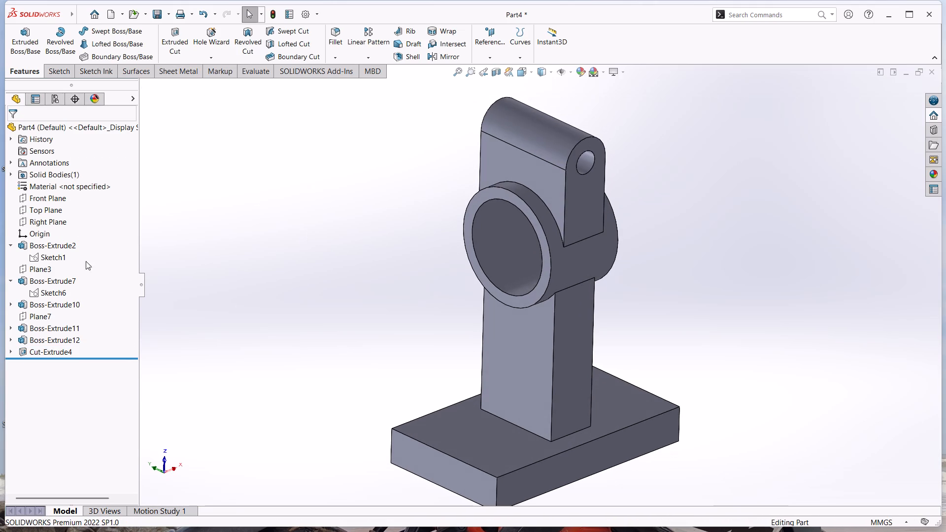
left_click(490, 57)
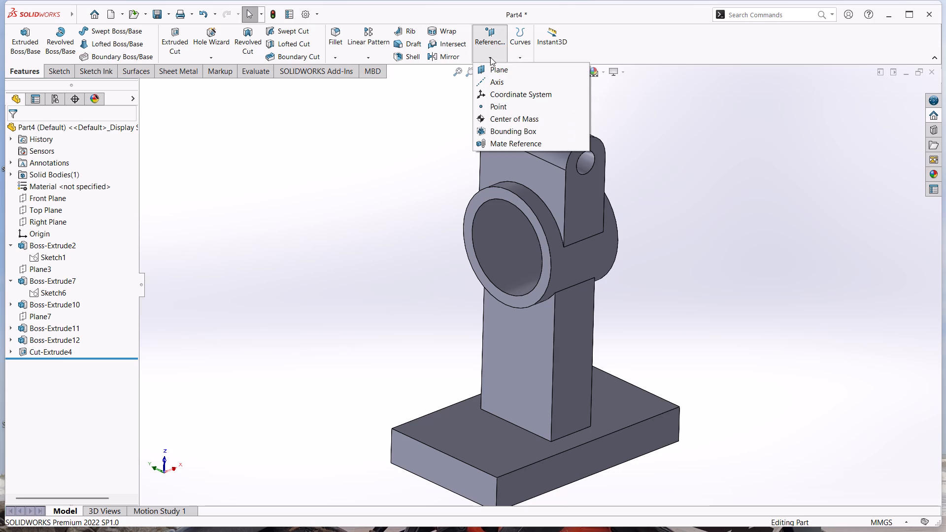
left_click(491, 66)
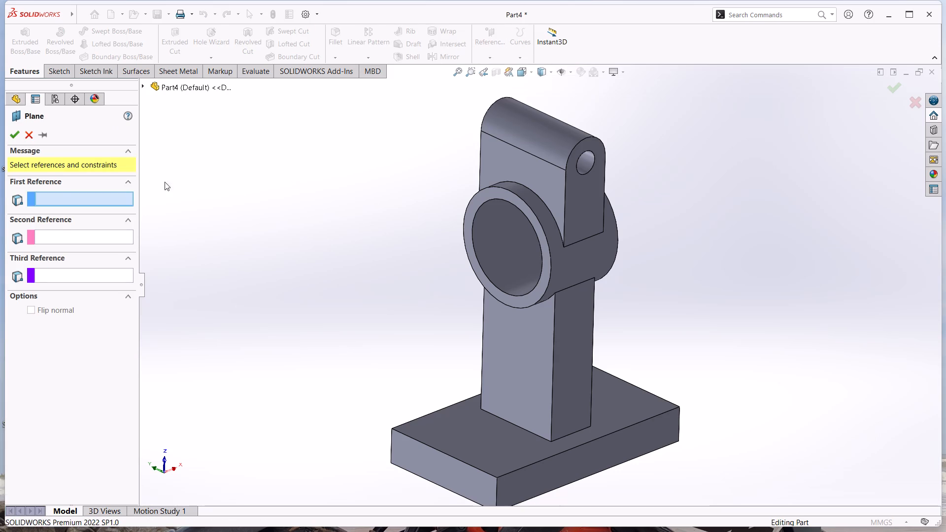
scroll(367, 211, "up", 1)
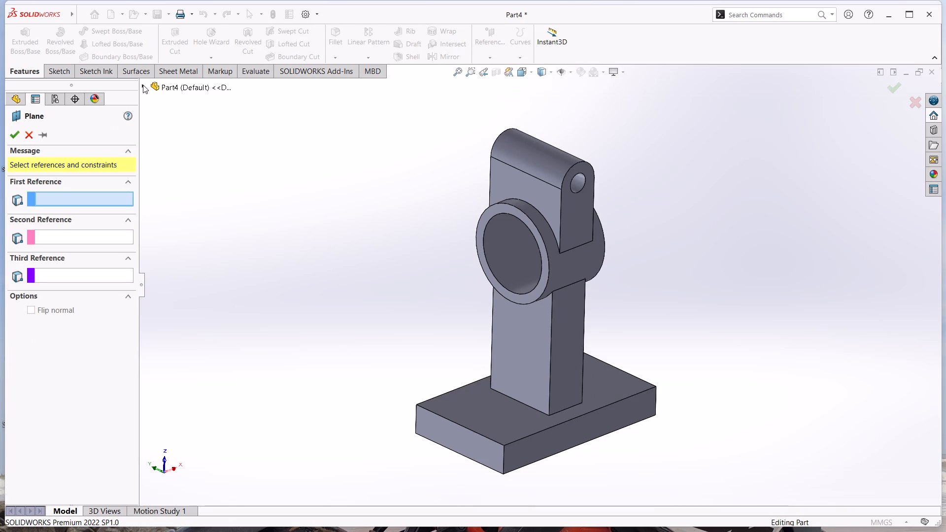
left_click(143, 85)
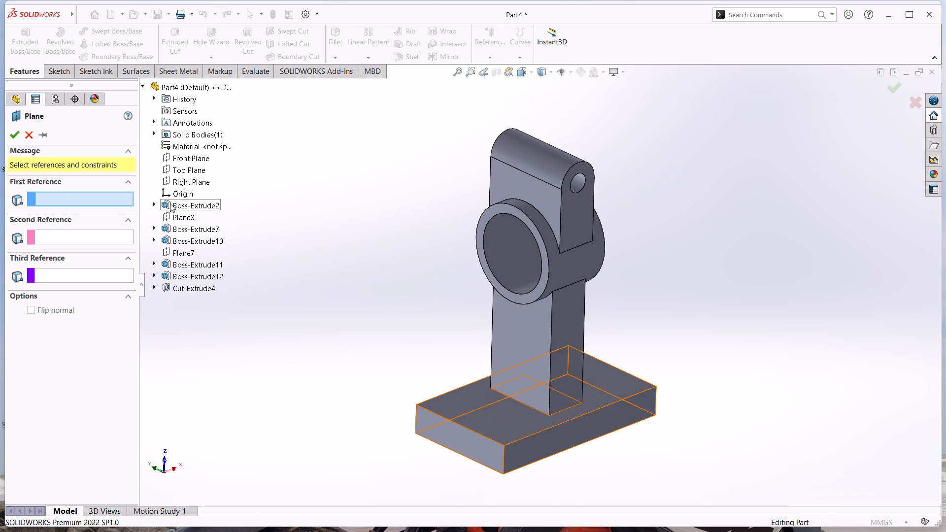
left_click(194, 156)
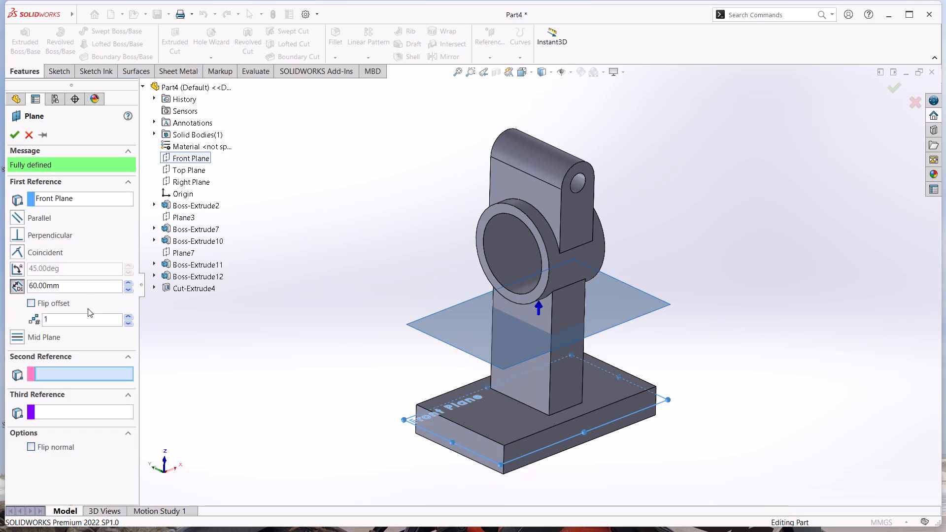
left_click(80, 284)
left_click_drag(80, 284, 1, 297)
left_click(65, 286)
left_click_drag(65, 286, 18, 287)
type("166")
key("Return")
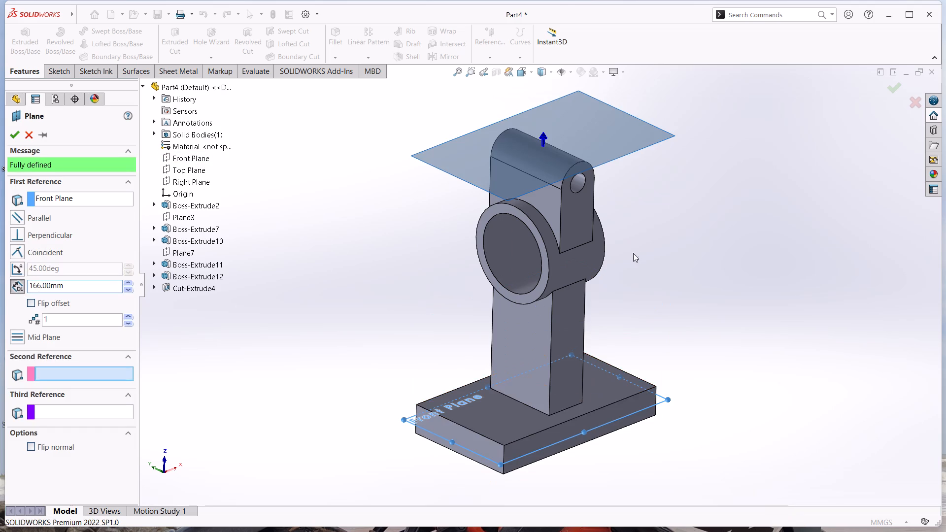
scroll(633, 246, "down", 3)
middle_click_drag(627, 237, 587, 176)
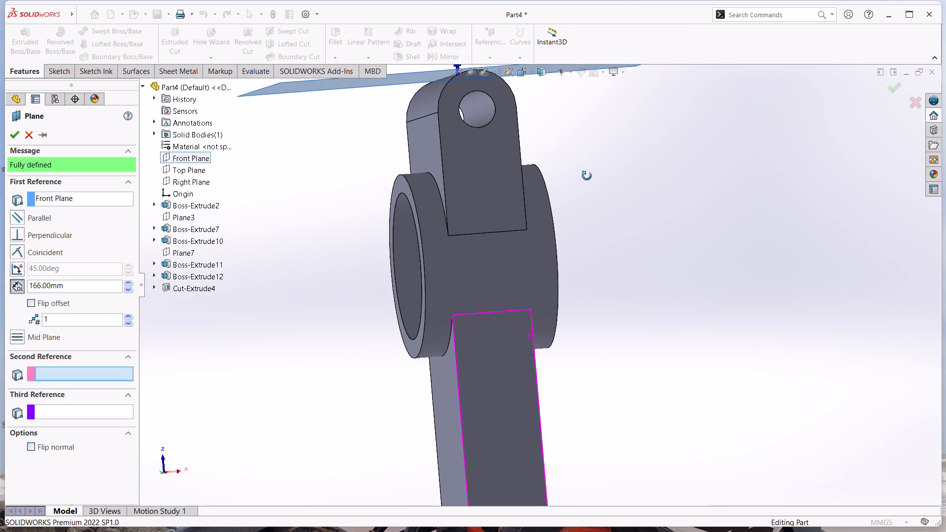
middle_click_drag(587, 176, 587, 185)
left_click(15, 134)
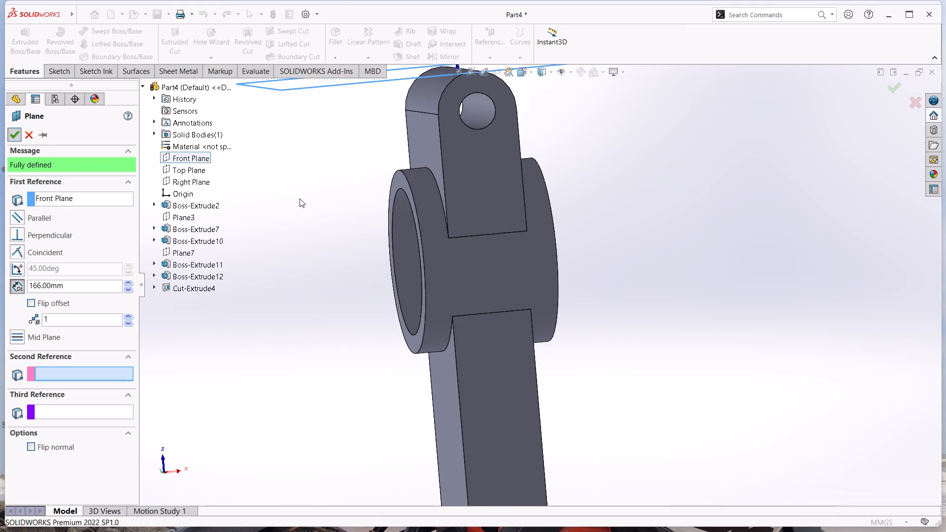
On the new 166 mm offset plane, sketch a center rectangle about 44 mm by 9.4 mm, centred on the arm and spanning the ring's width.
scroll(493, 266, "up", 1)
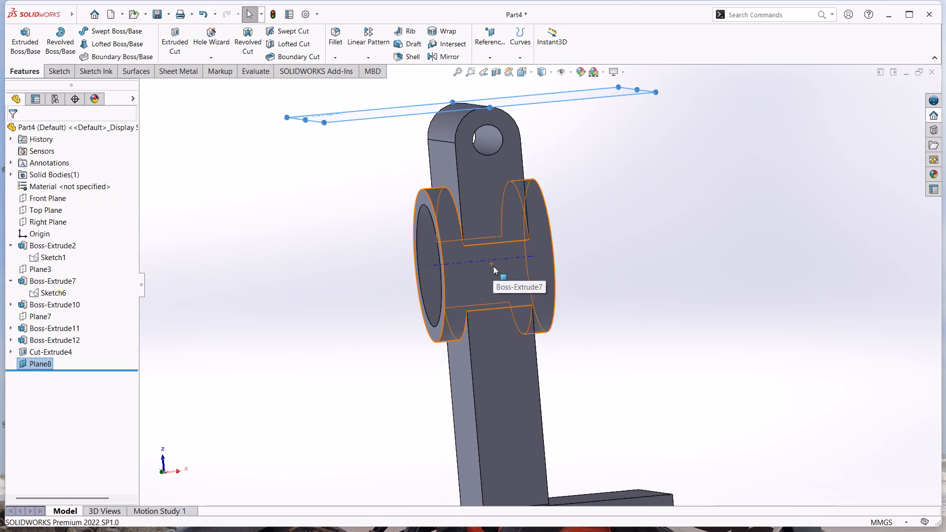
scroll(642, 268, "up", 3)
middle_click_drag(612, 245, 623, 266)
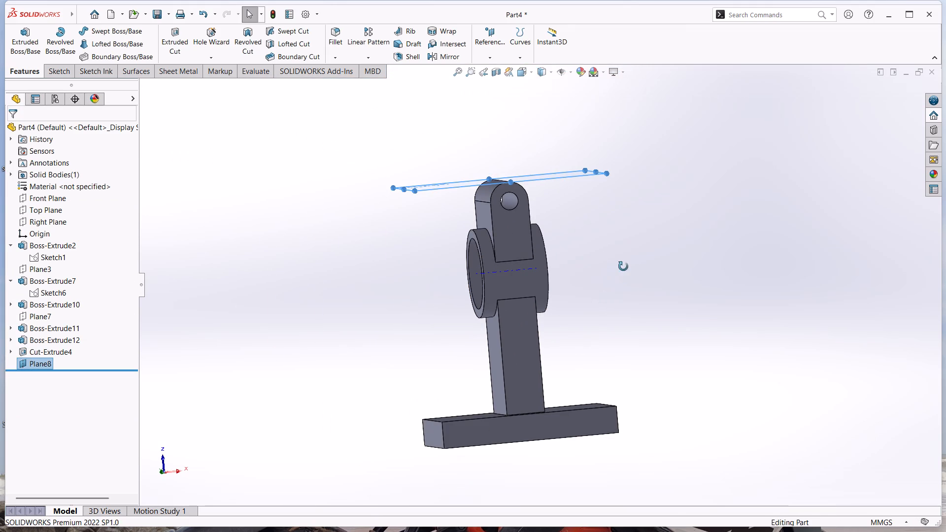
middle_click_drag(623, 266, 627, 302)
right_click(48, 362)
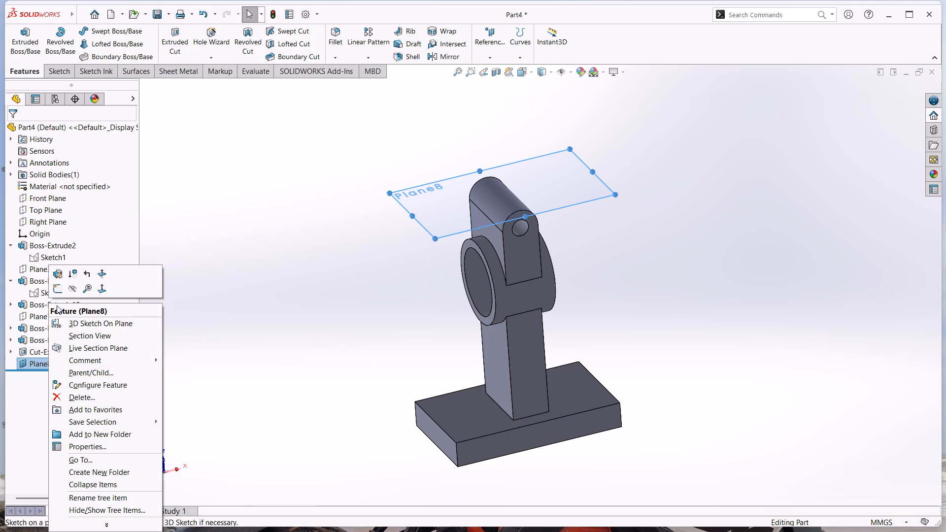
left_click(58, 284)
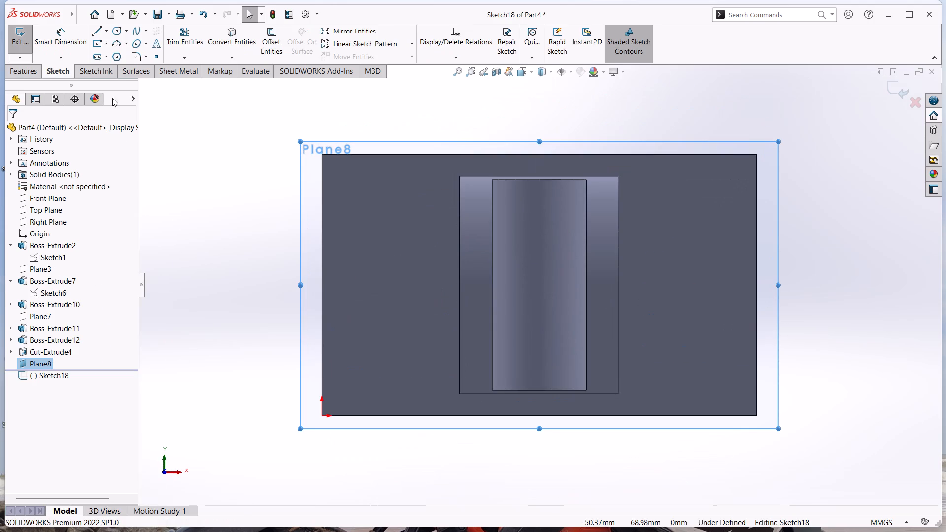
left_click(98, 46)
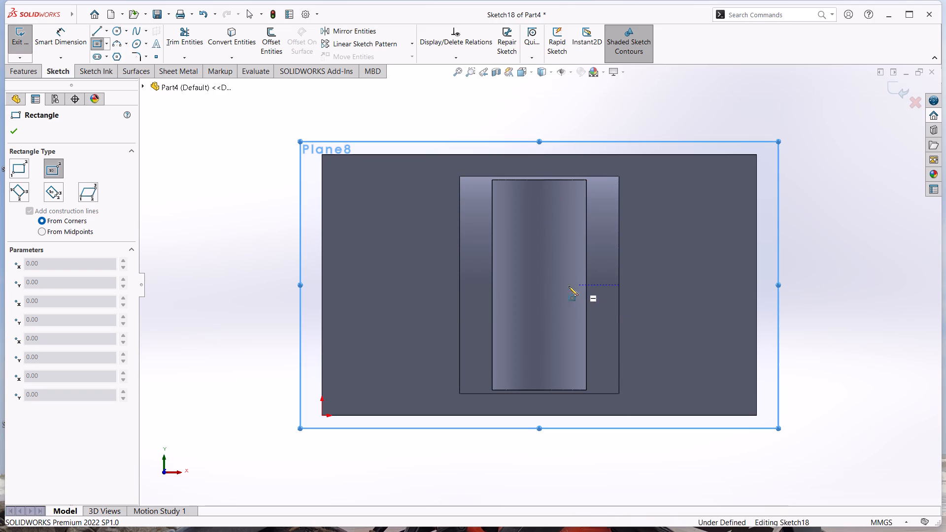
left_click(542, 286)
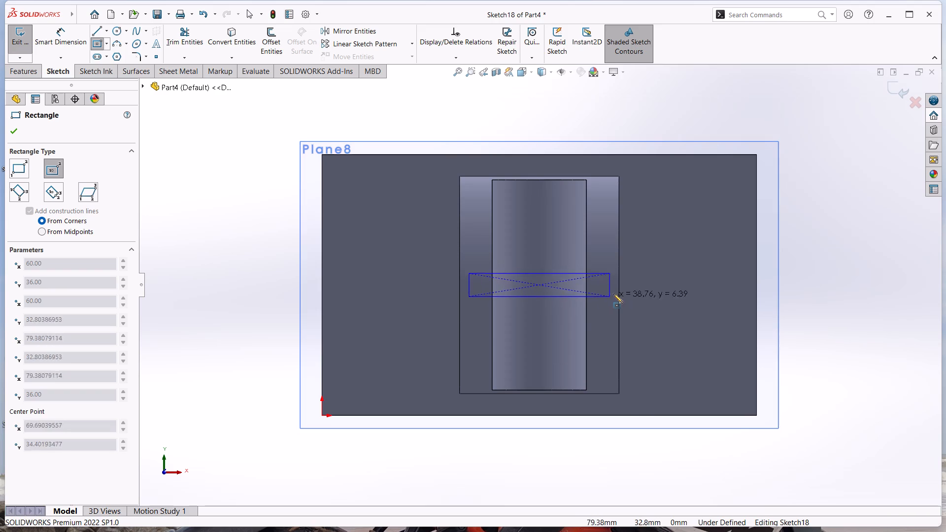
left_click(618, 302)
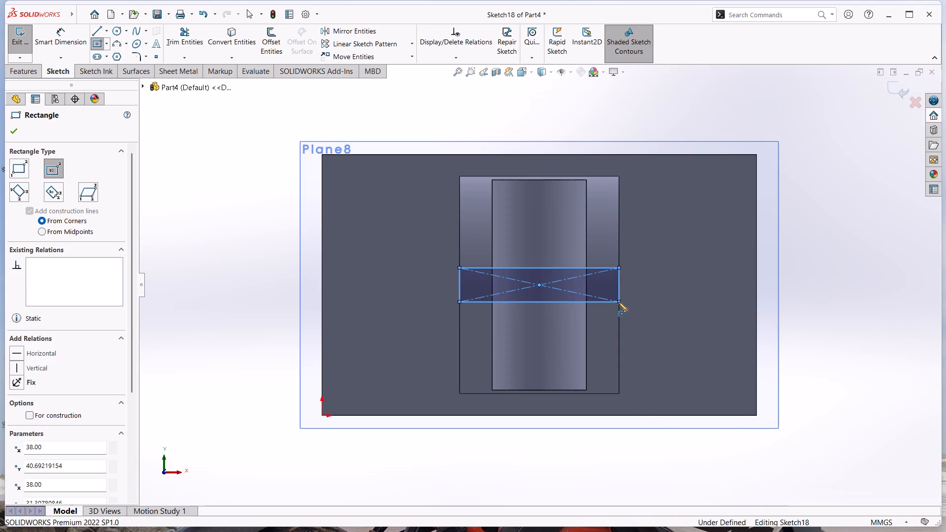
key("Escape")
key("Escape")
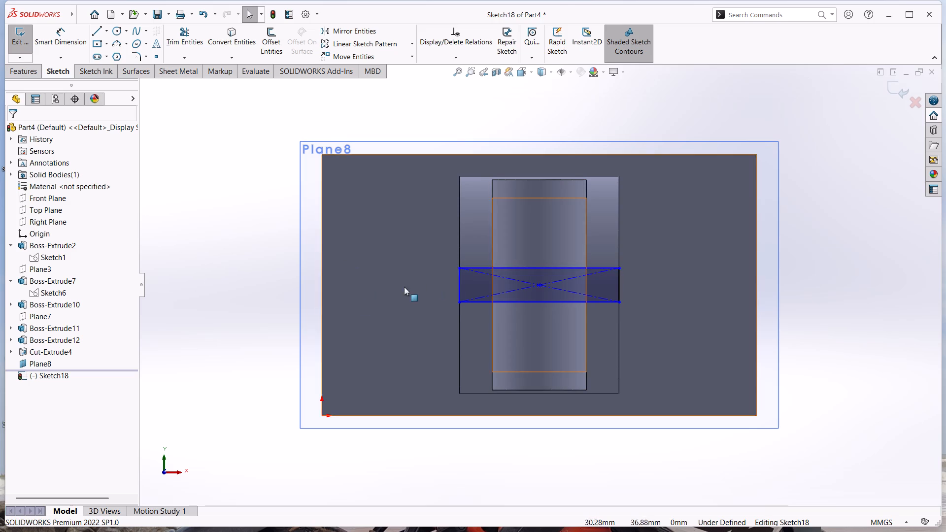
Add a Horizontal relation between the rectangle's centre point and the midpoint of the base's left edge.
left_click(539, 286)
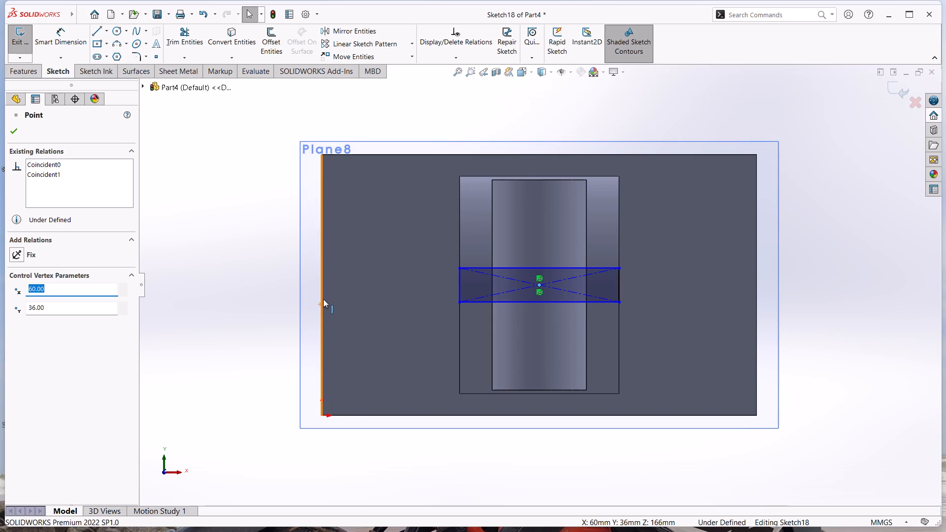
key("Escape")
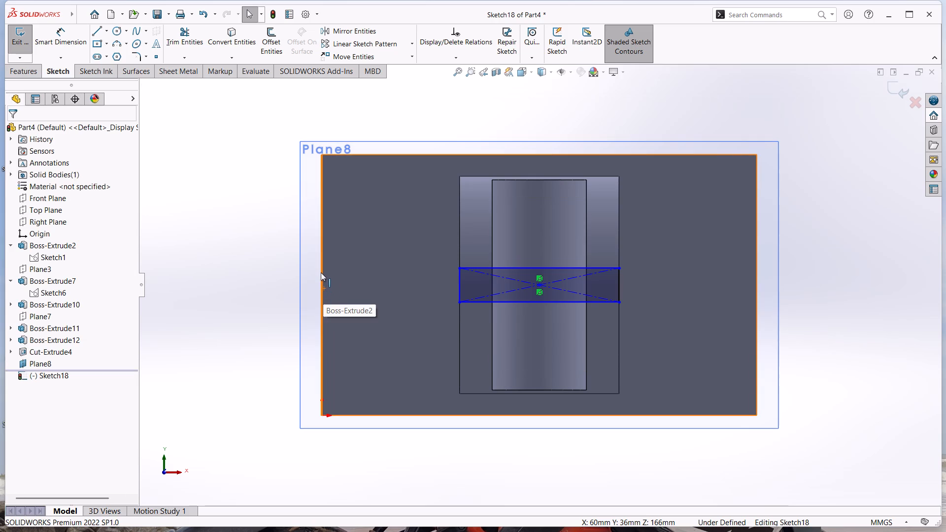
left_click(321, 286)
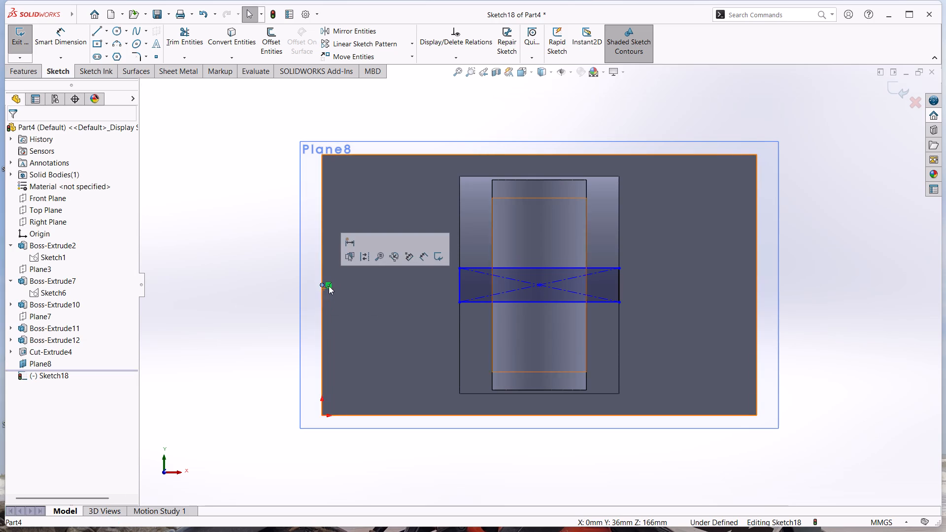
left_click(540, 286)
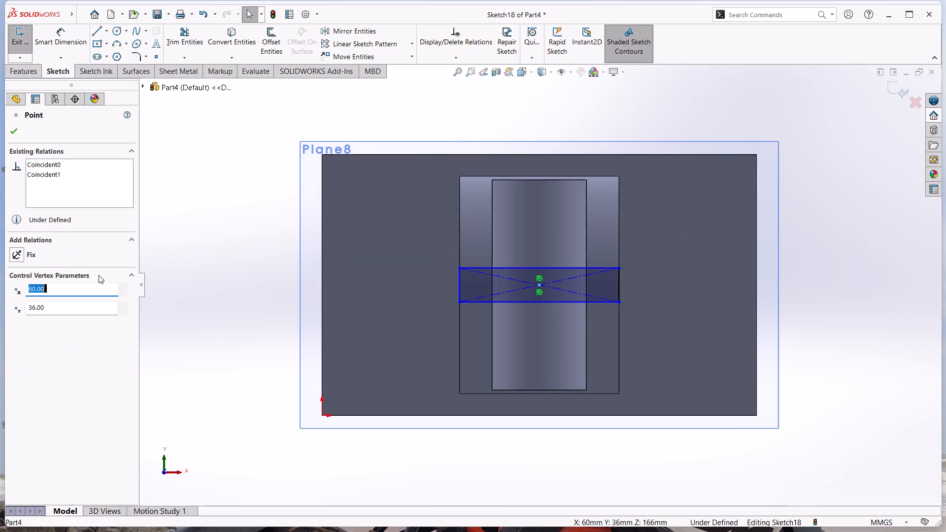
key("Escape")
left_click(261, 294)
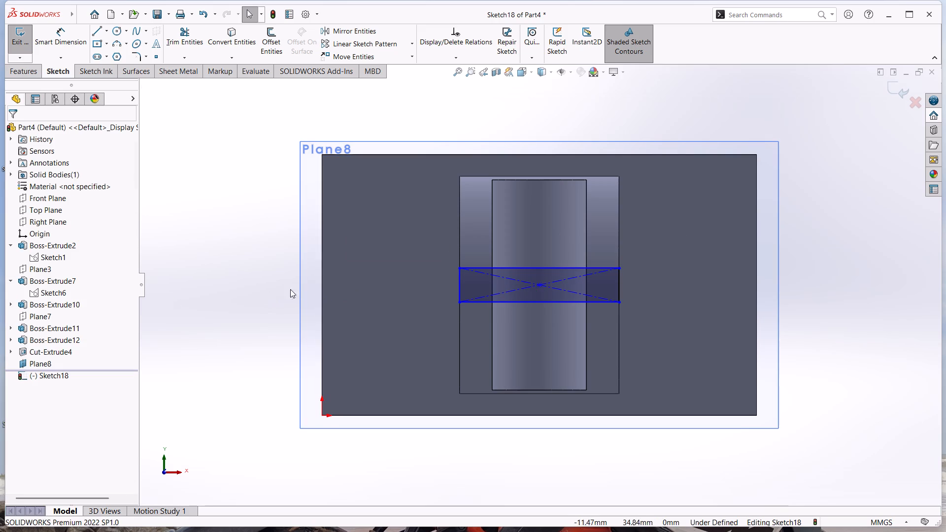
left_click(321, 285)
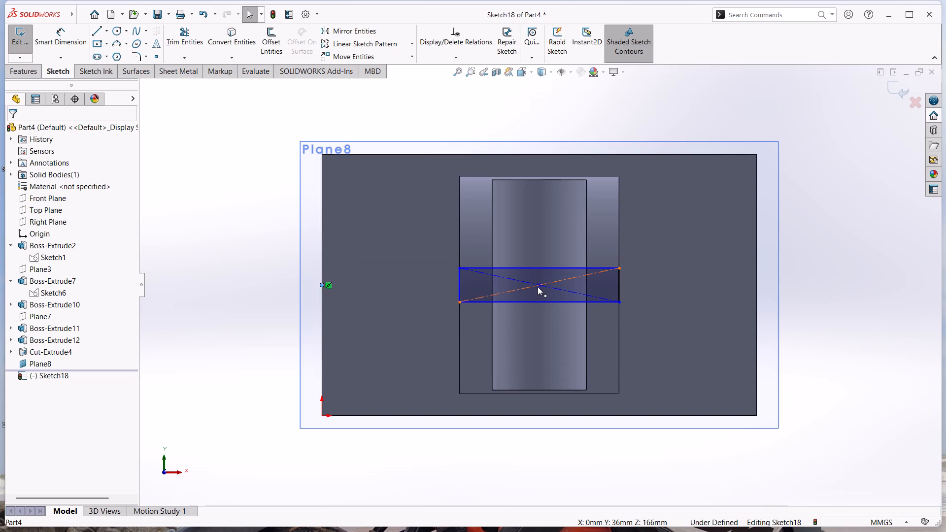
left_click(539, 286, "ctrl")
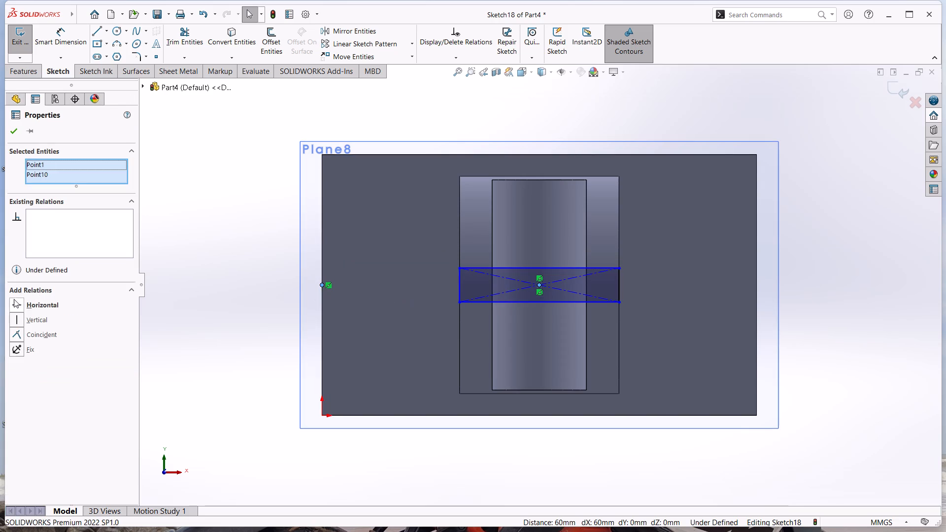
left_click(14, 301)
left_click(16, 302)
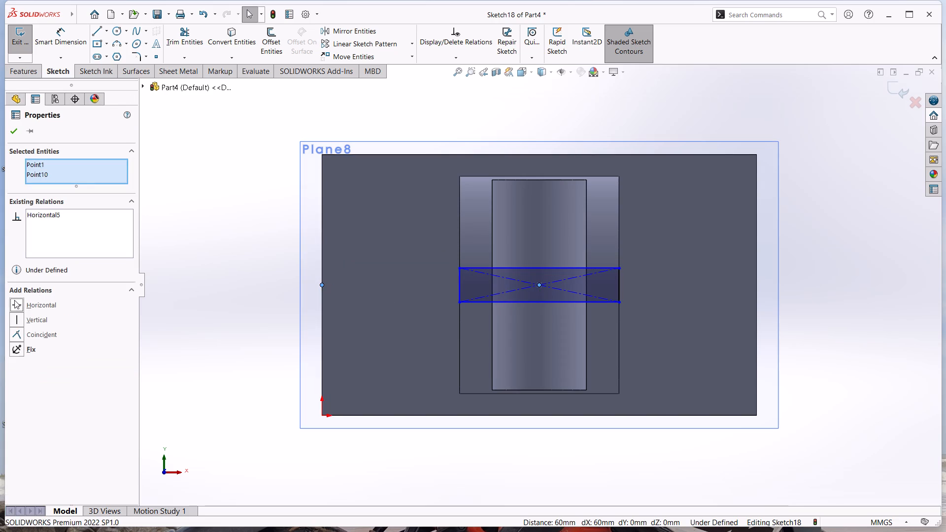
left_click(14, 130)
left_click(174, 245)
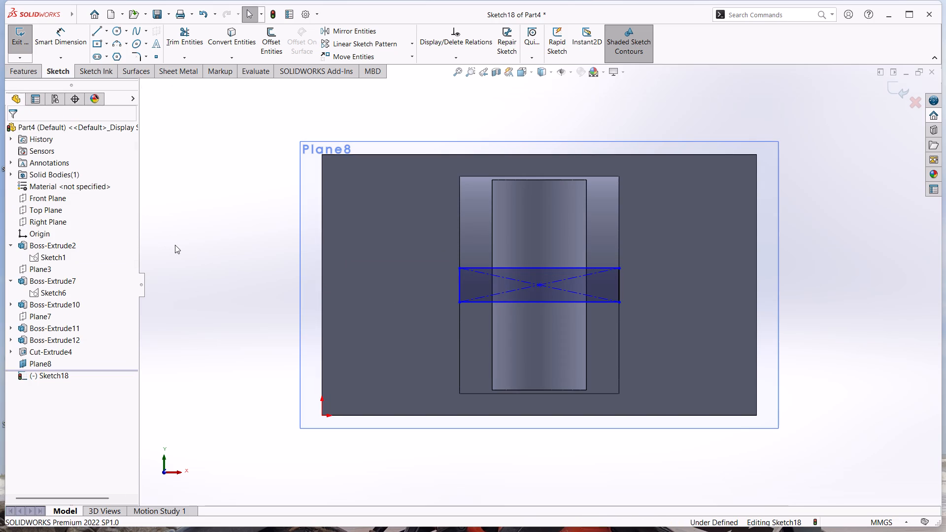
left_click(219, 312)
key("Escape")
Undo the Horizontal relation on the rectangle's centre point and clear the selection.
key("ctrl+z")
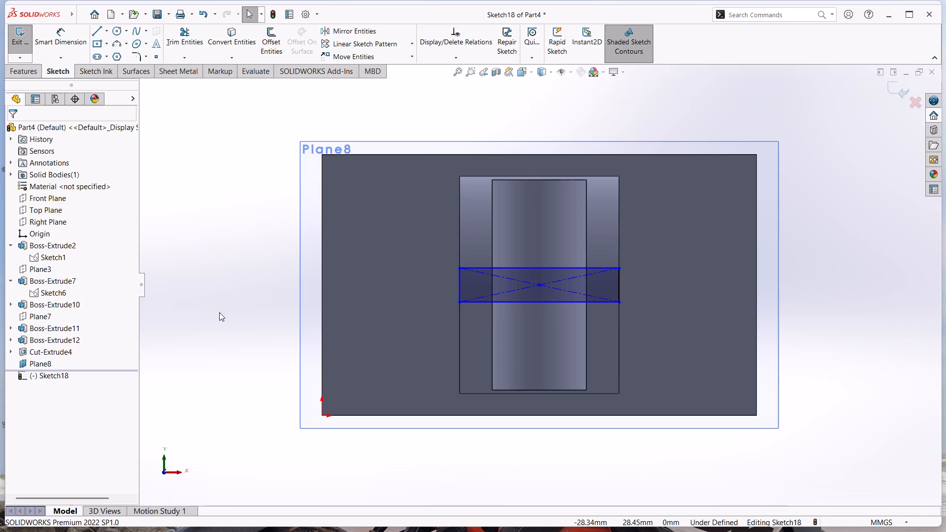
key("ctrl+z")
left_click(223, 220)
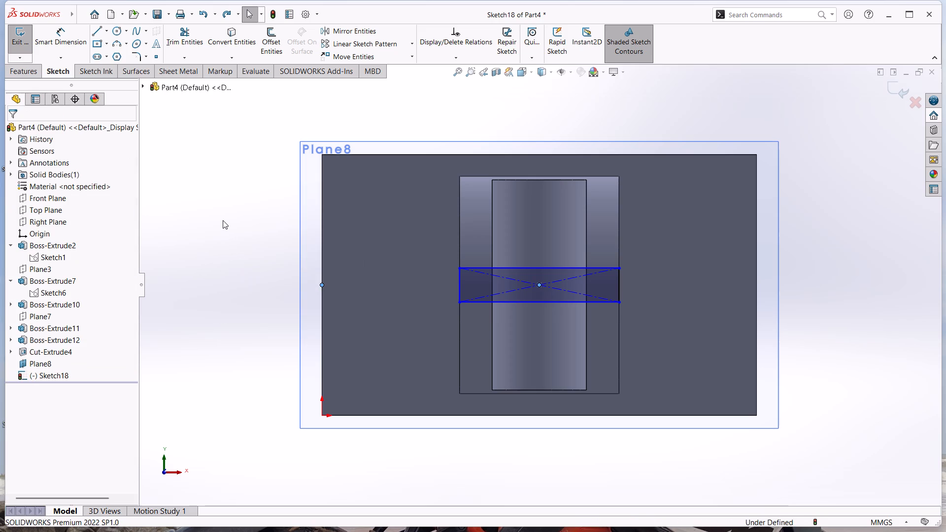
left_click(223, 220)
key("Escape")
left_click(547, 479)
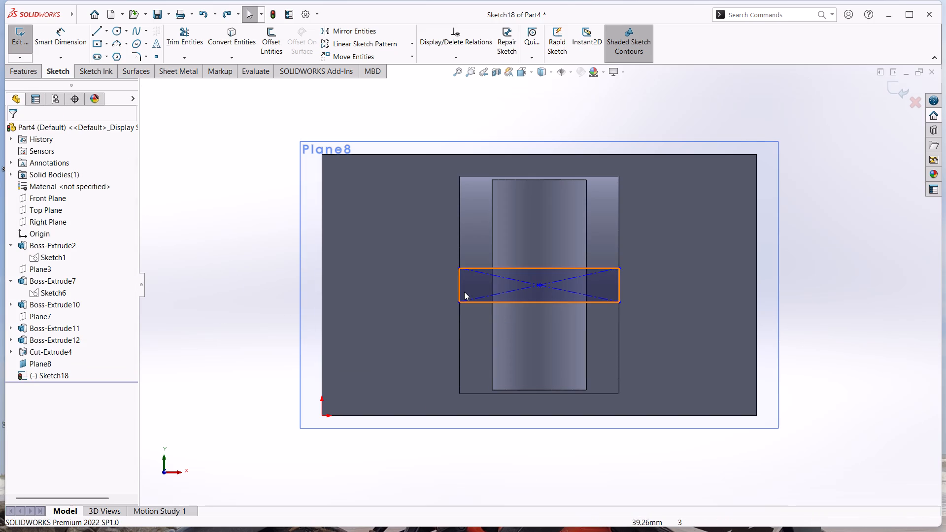
Pull the rectangle's left side about 4 mm inward and make it collinear with the ring's left edge.
left_click_drag(459, 284, 474, 282)
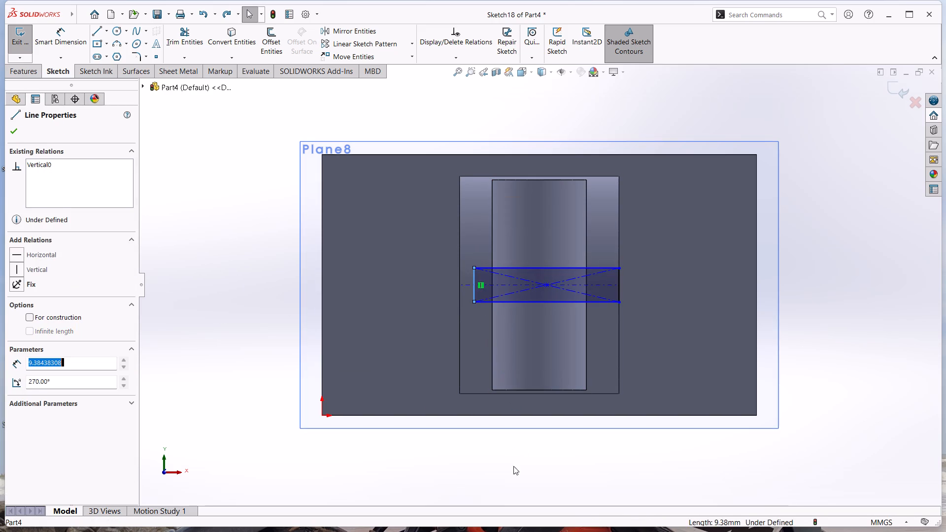
left_click(512, 475)
key("Escape")
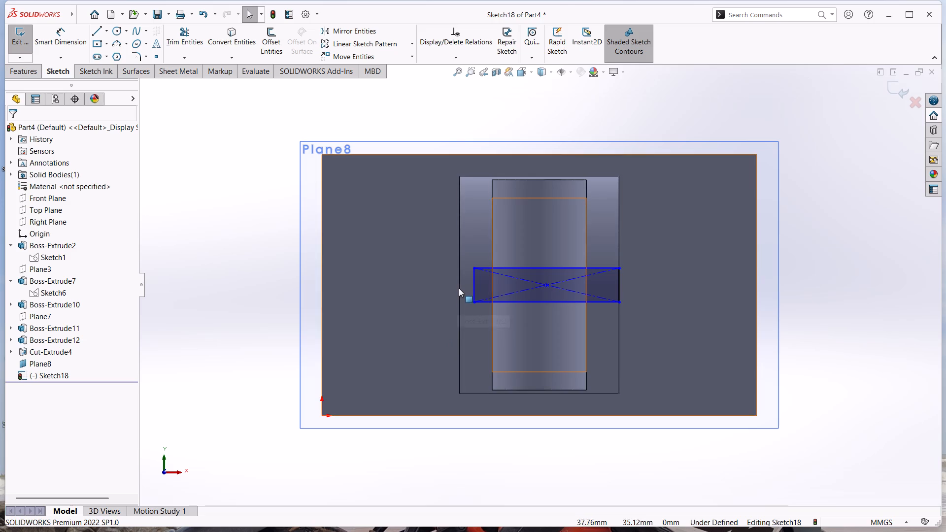
left_click(460, 288)
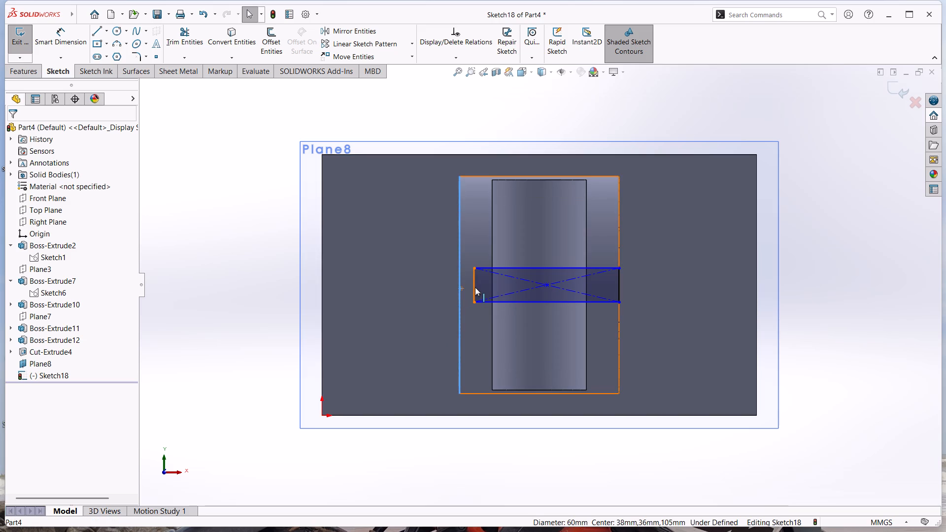
left_click(475, 287, "ctrl")
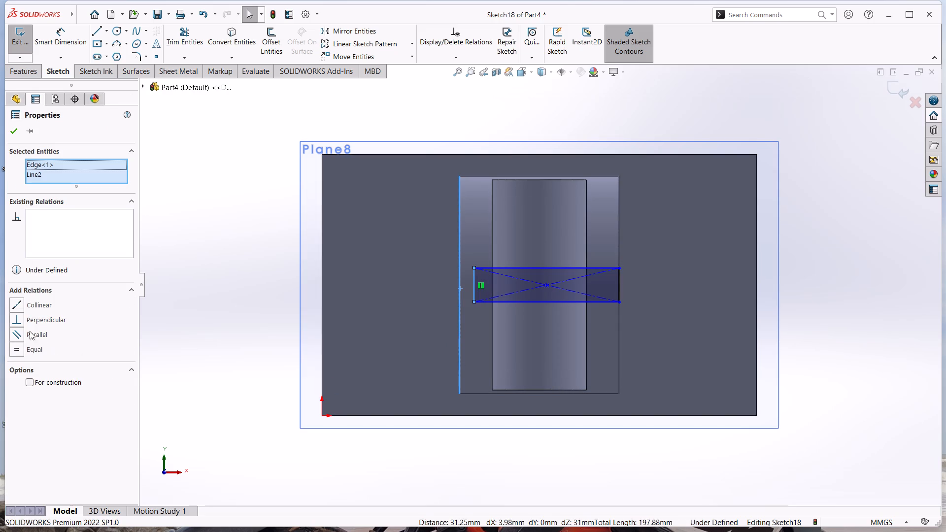
left_click(18, 305)
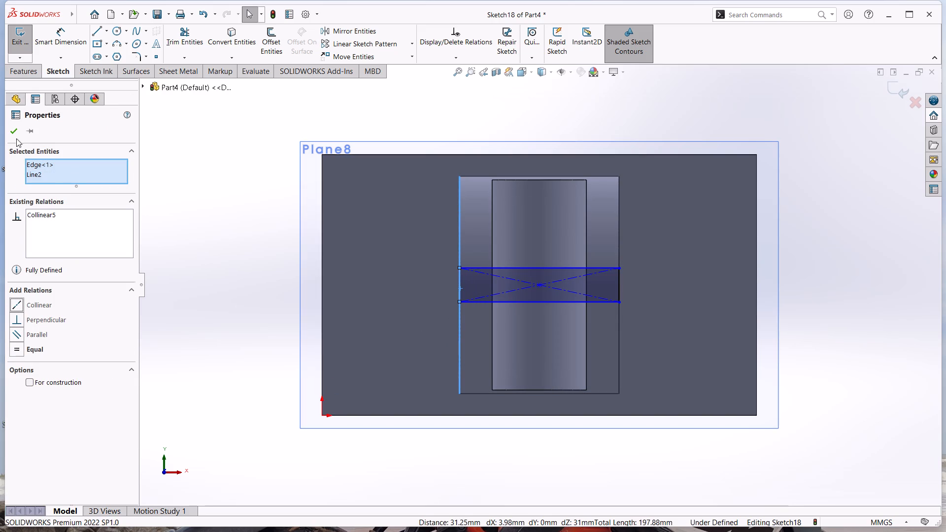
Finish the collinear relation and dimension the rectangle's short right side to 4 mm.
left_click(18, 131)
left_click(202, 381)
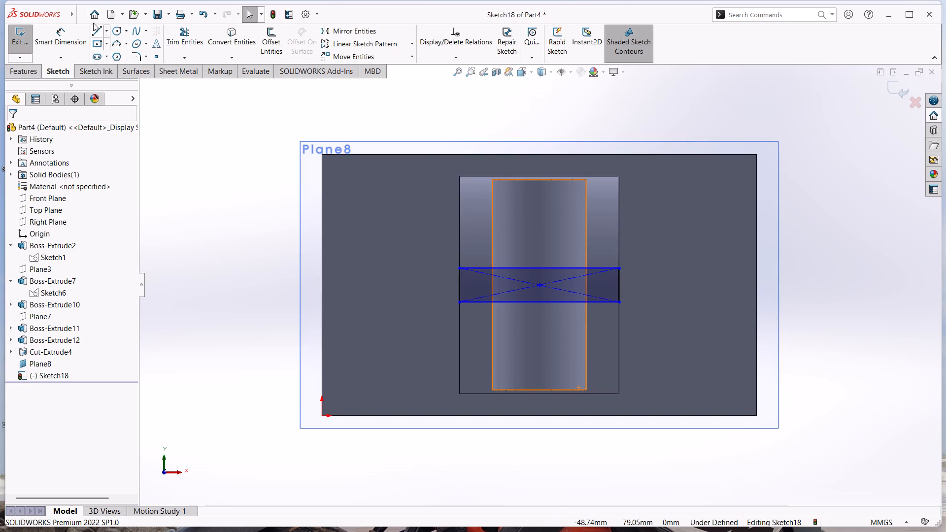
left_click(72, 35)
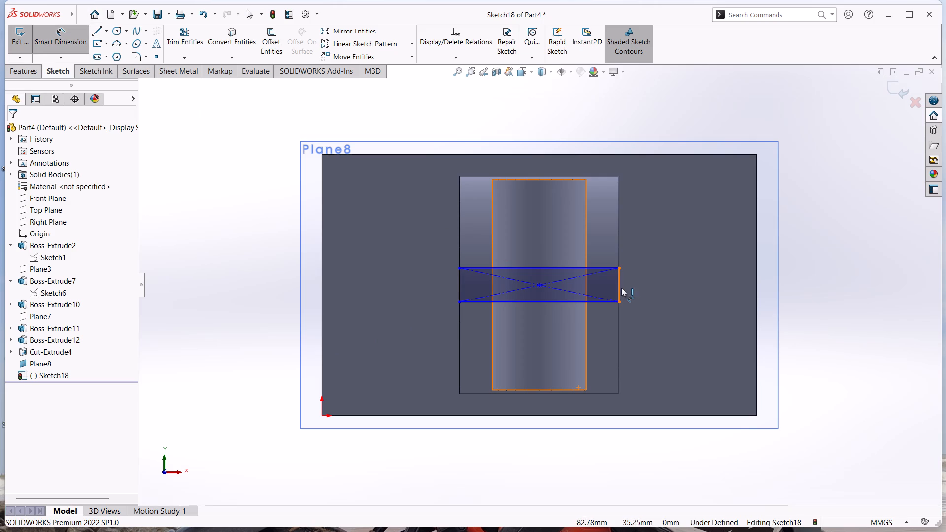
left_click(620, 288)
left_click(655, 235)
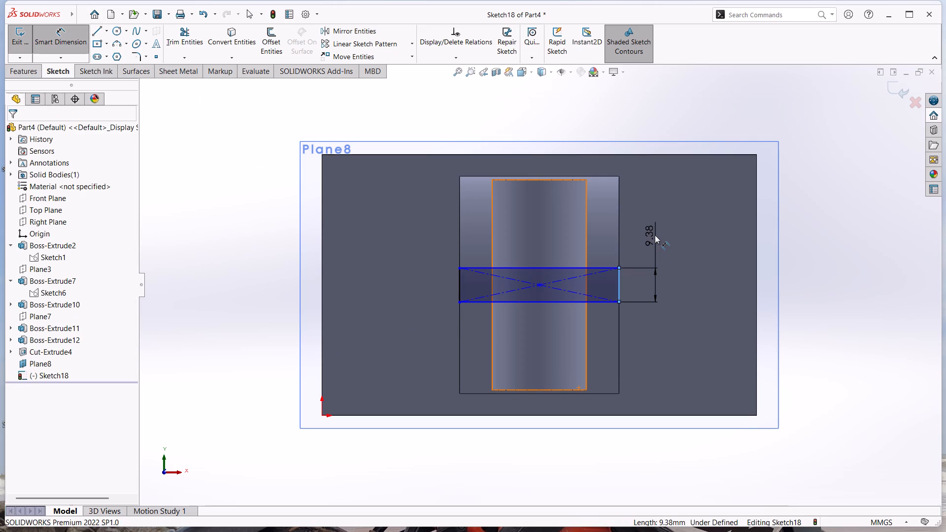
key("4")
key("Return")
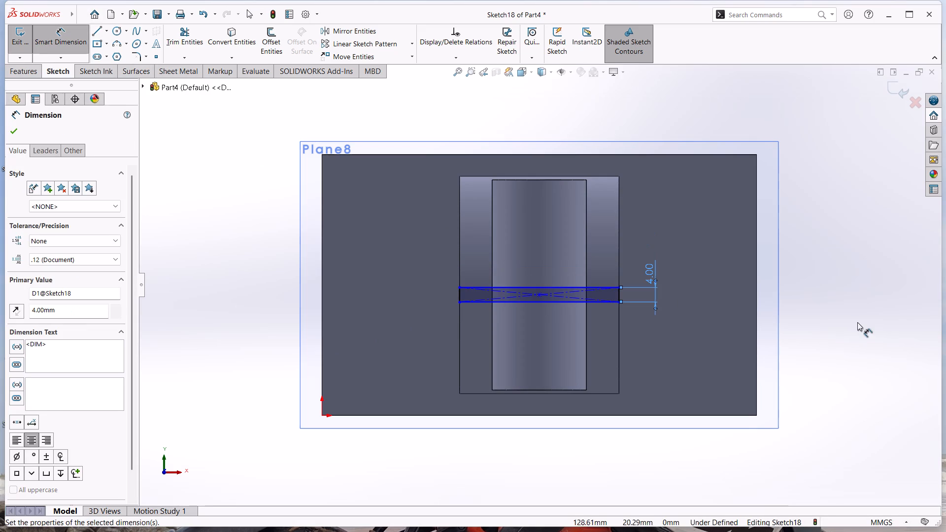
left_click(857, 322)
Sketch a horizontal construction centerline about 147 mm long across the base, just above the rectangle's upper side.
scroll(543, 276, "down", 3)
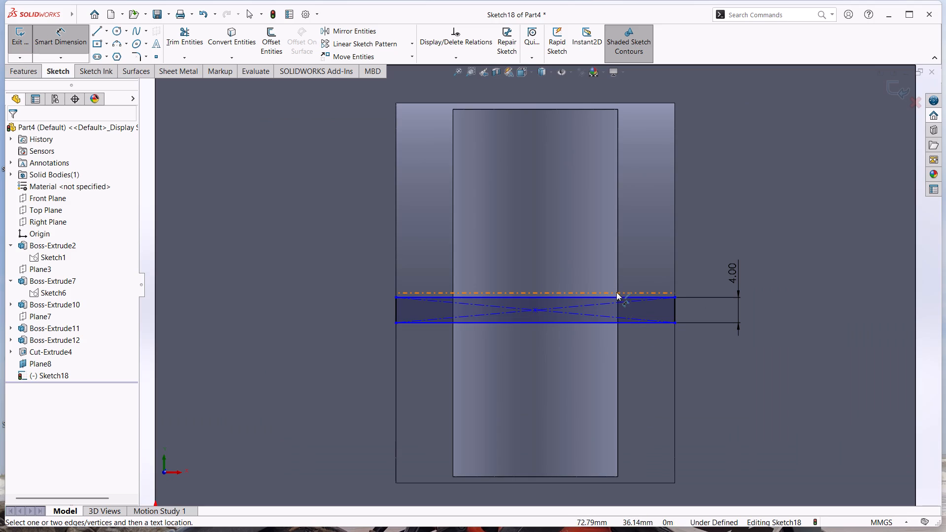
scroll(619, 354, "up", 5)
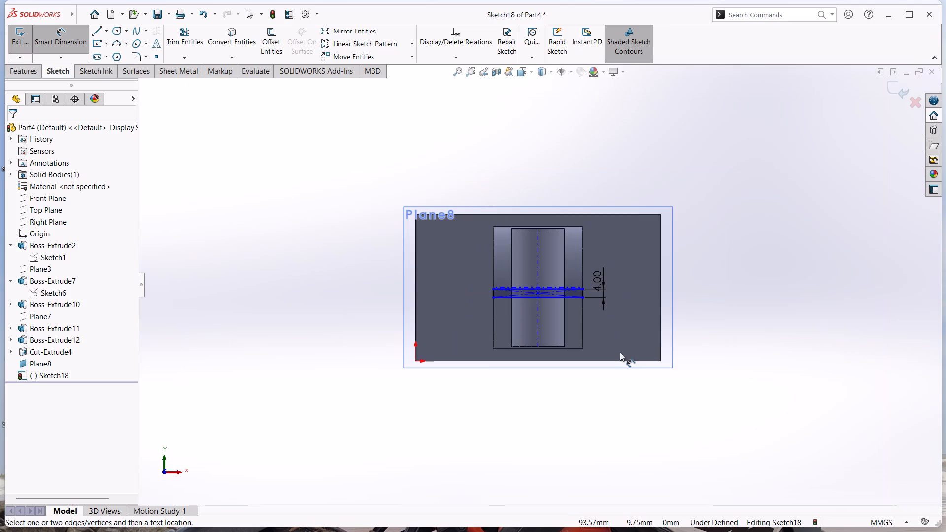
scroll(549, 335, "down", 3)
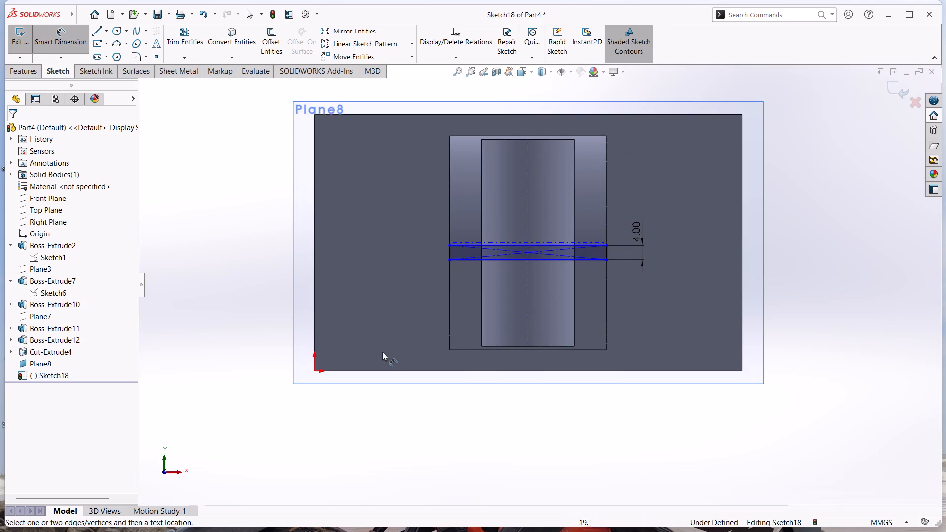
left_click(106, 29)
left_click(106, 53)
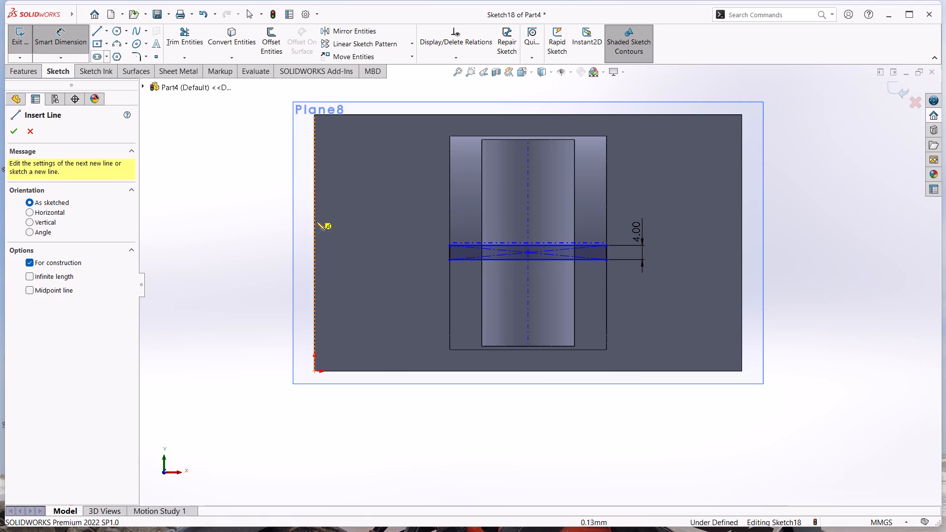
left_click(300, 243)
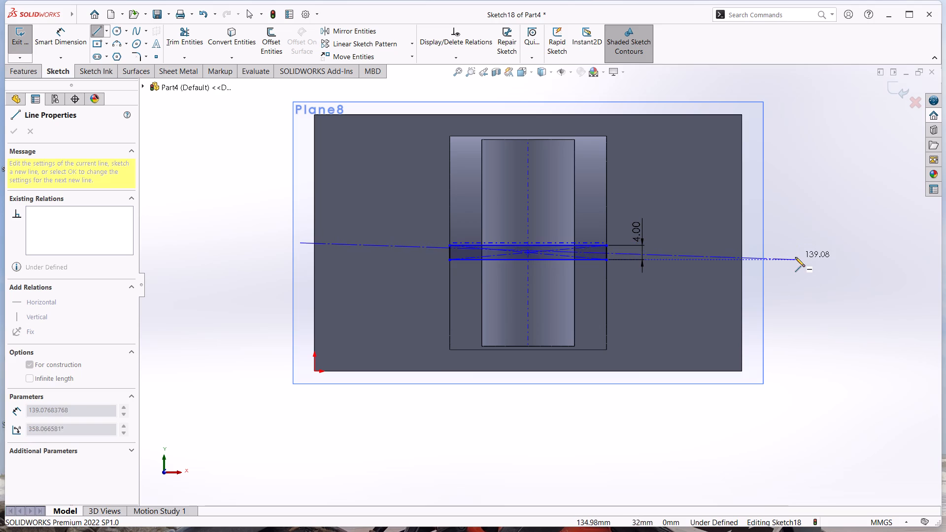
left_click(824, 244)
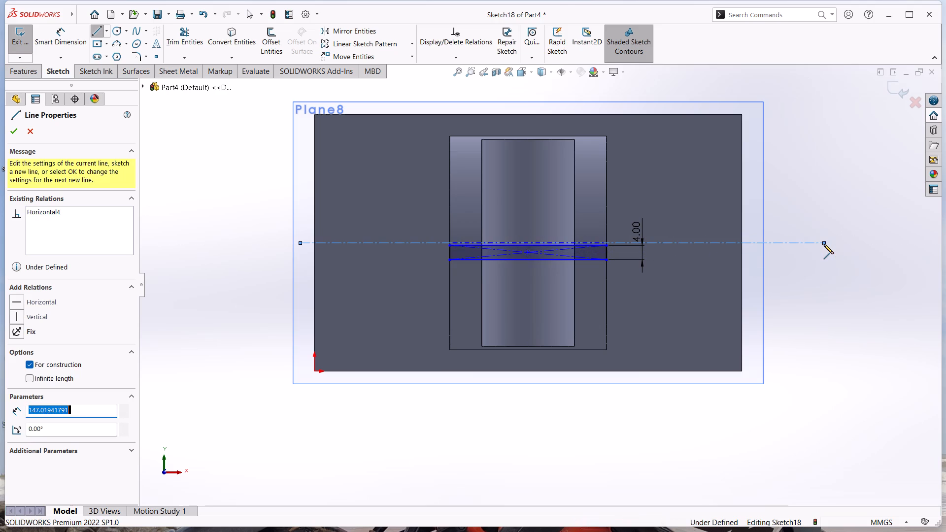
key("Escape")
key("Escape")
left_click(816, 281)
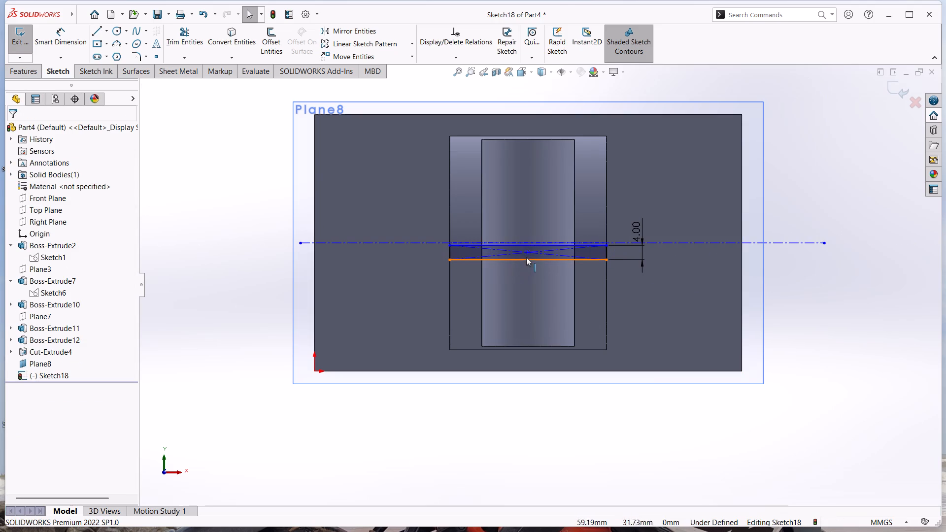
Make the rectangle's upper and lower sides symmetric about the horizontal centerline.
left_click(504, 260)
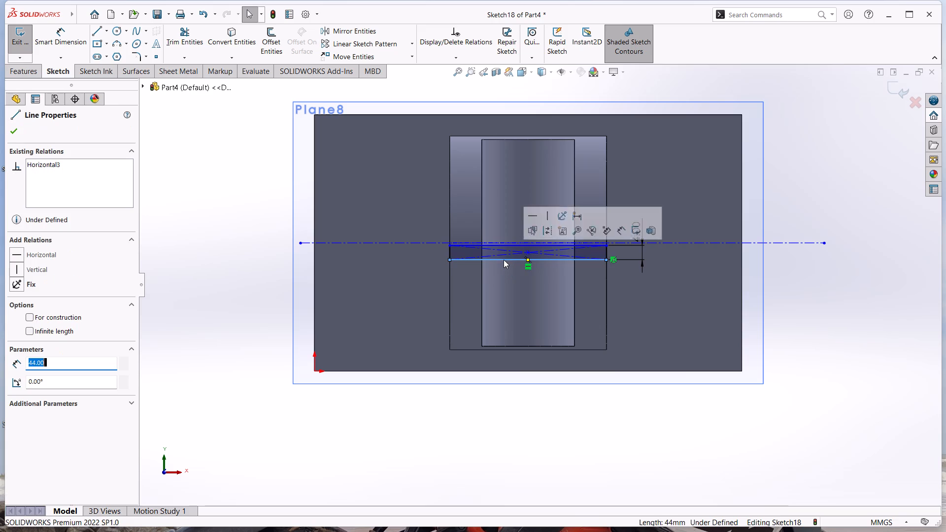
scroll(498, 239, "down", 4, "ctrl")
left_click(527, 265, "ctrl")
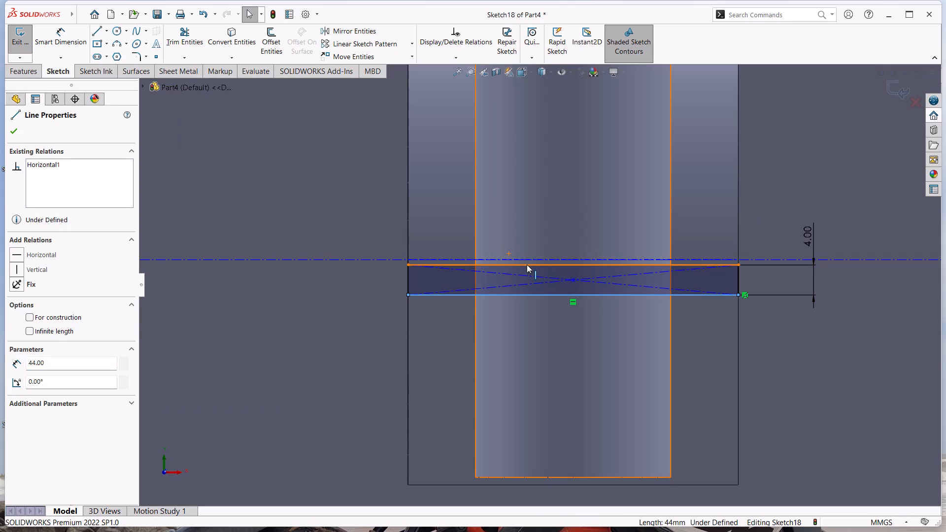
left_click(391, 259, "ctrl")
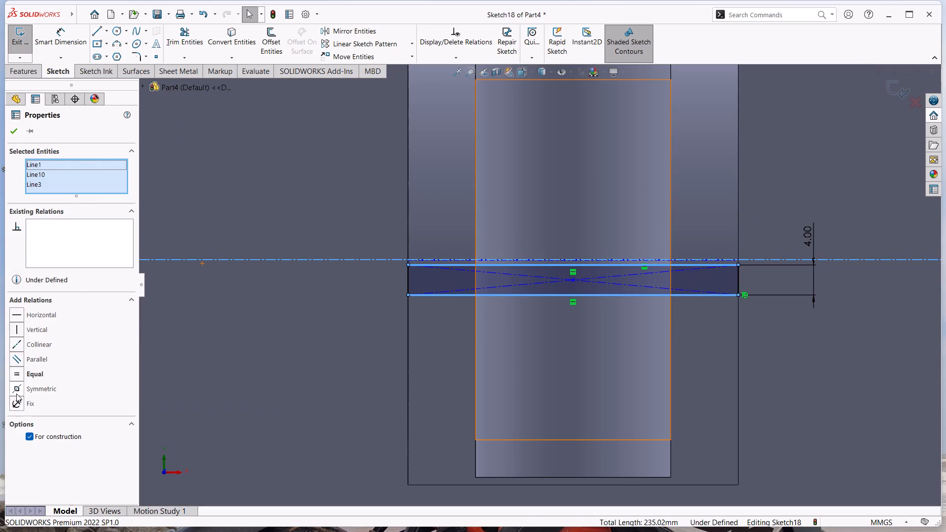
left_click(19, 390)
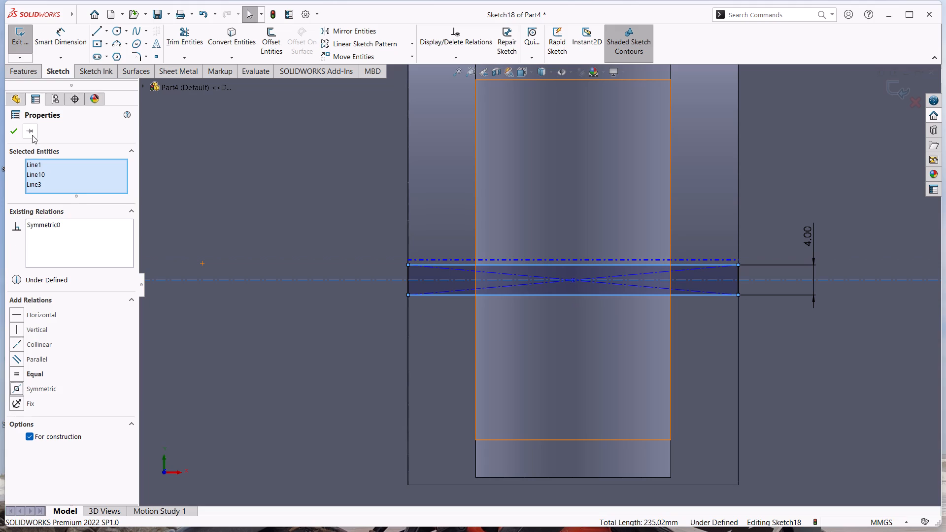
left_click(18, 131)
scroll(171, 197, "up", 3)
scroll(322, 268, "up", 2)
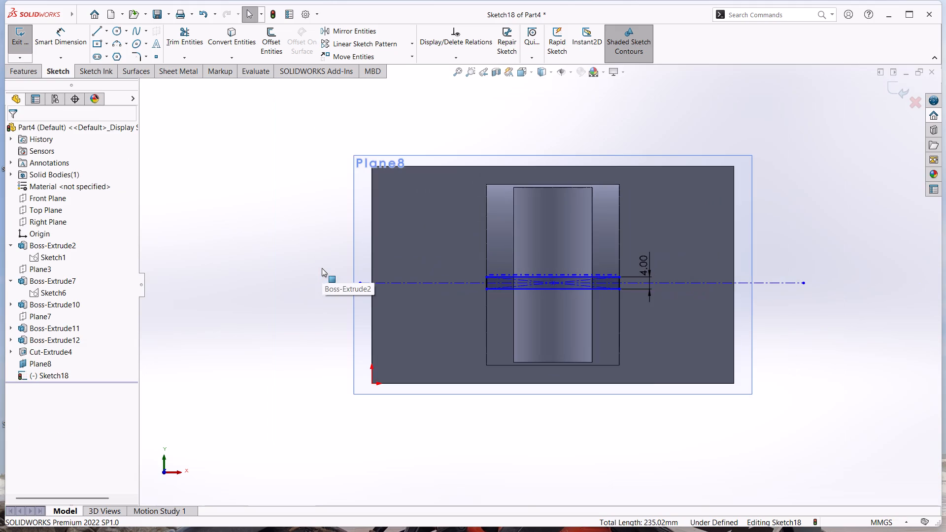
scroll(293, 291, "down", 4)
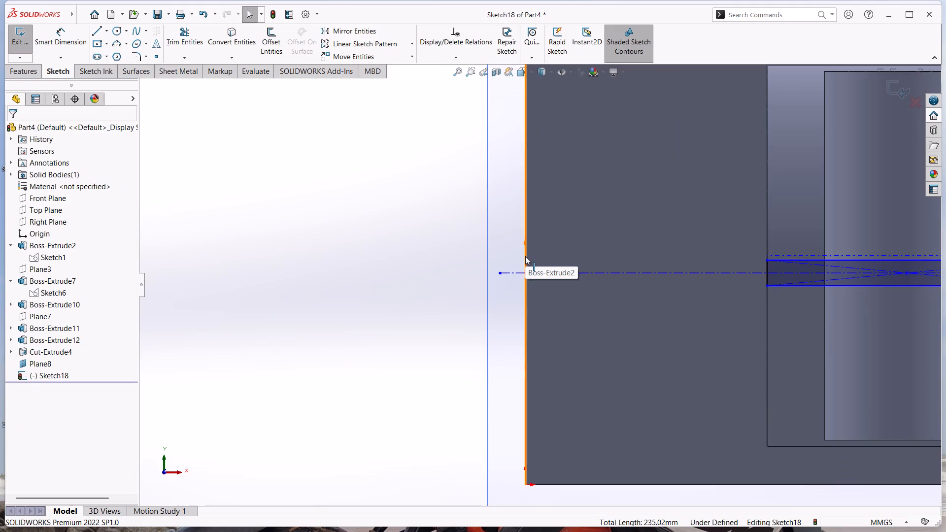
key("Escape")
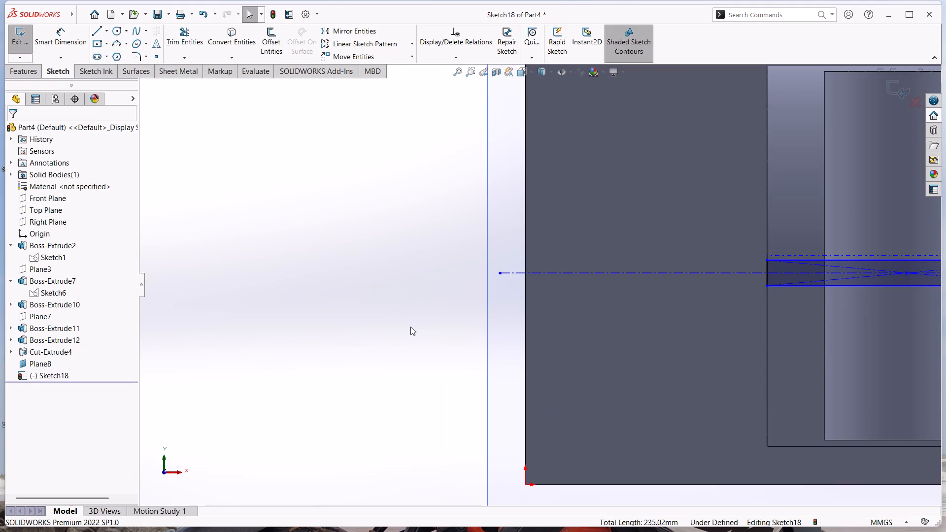
Undo the sketch edits on the 166 mm plane back to before the centerline and the rectangle were drawn.
key("ctrl+z")
key("ctrl+z")
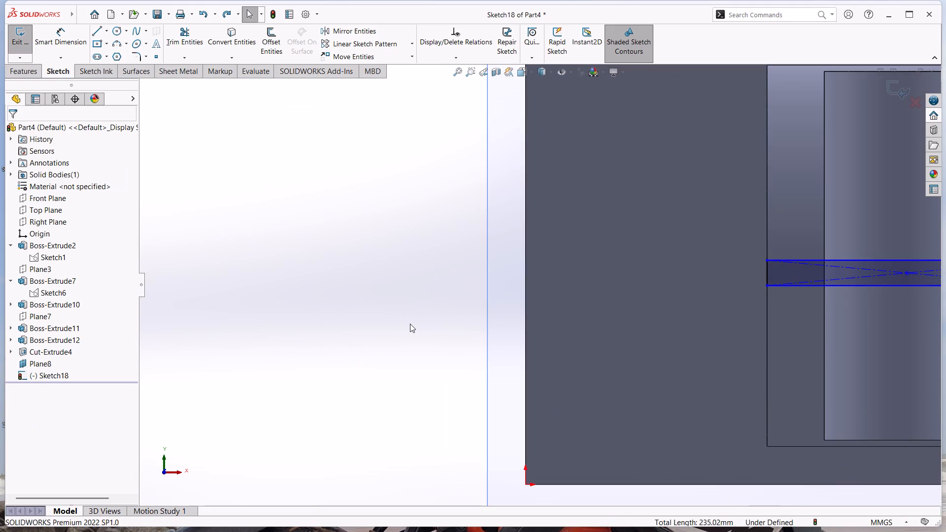
key("ctrl+z")
key("ctrl+z")
key("ctrl+z")
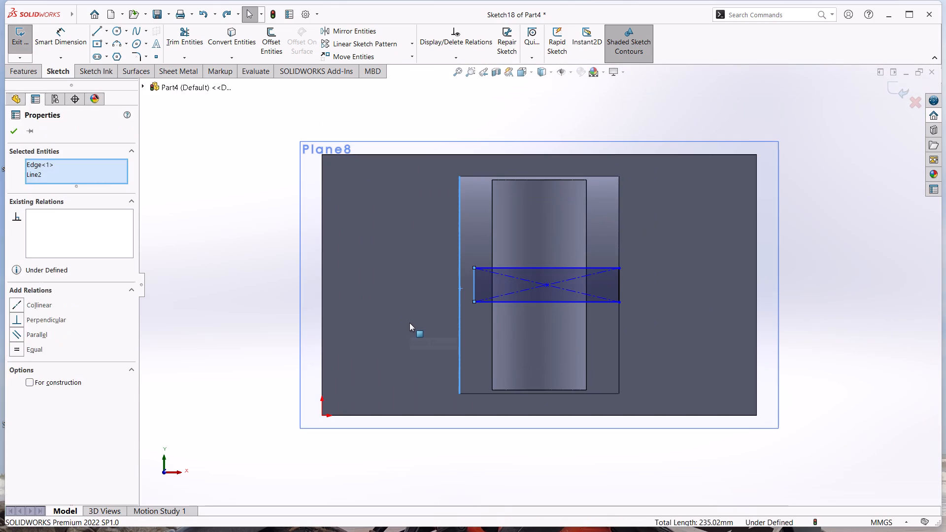
key("ctrl+z")
key("ctrl+z")
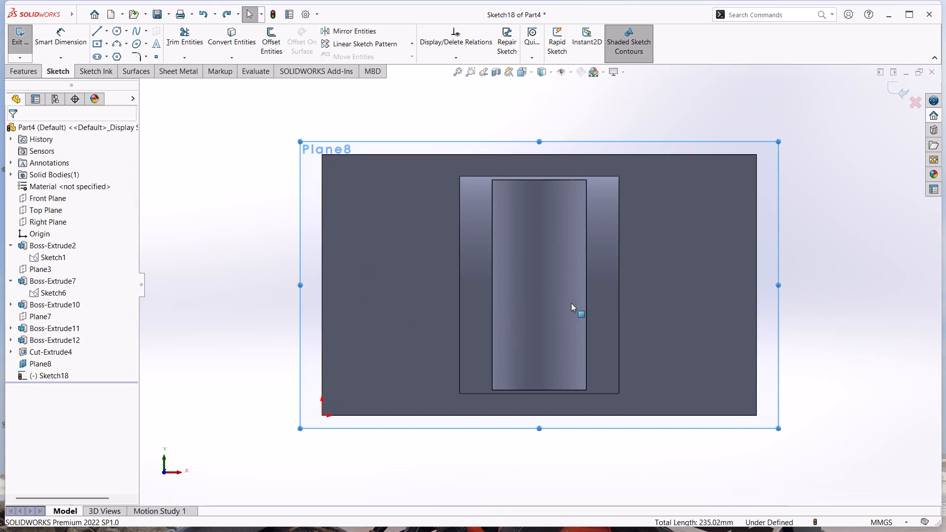
Sketch a horizontal construction centerline about 128 mm long across the base, level with the midpoint of its left edge.
left_click(862, 283)
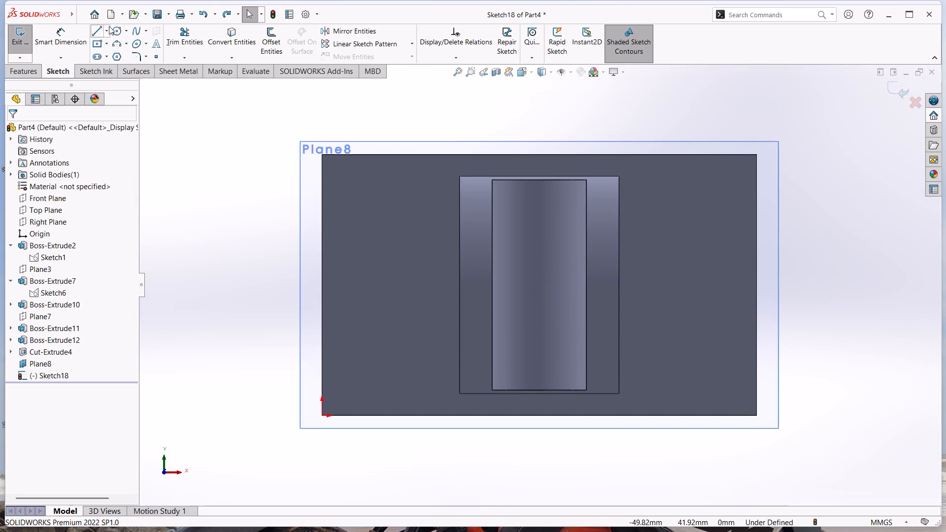
left_click(109, 28)
left_click(119, 53)
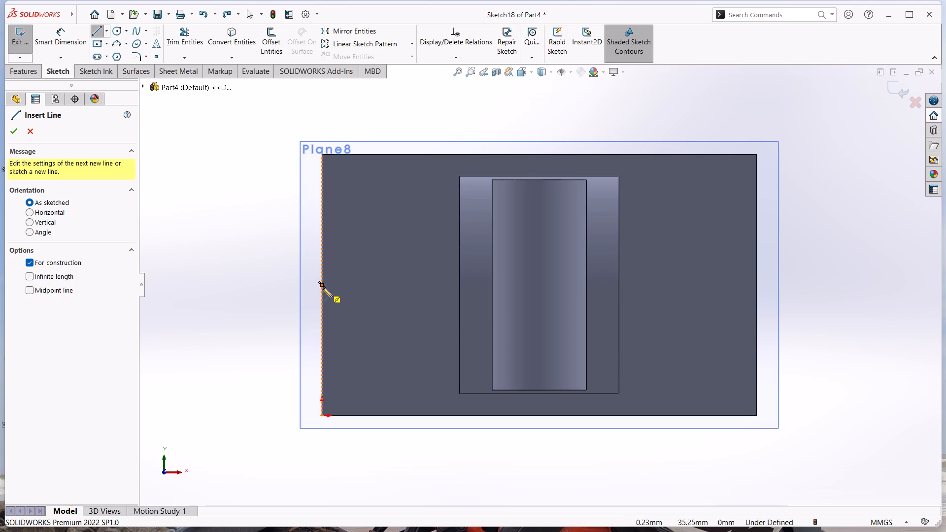
left_click(307, 285)
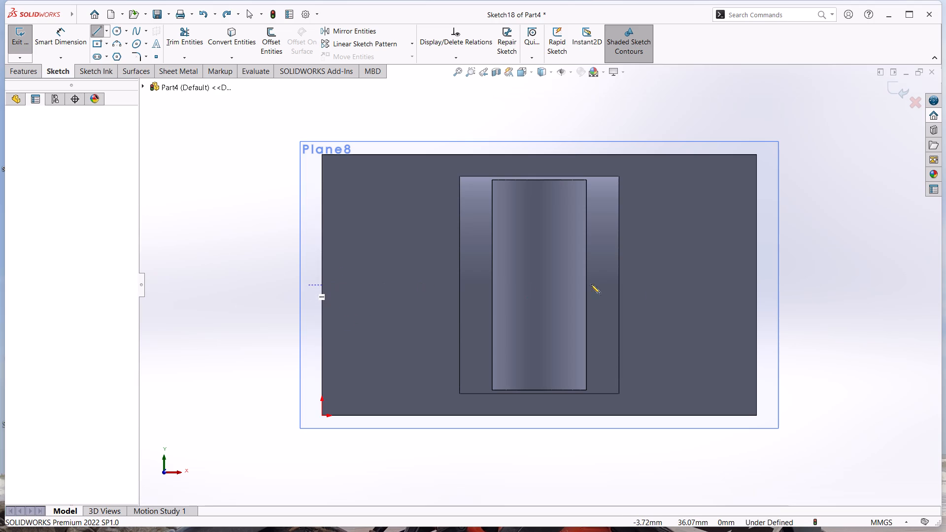
left_click(770, 286)
key("Escape")
key("Escape")
key("Escape")
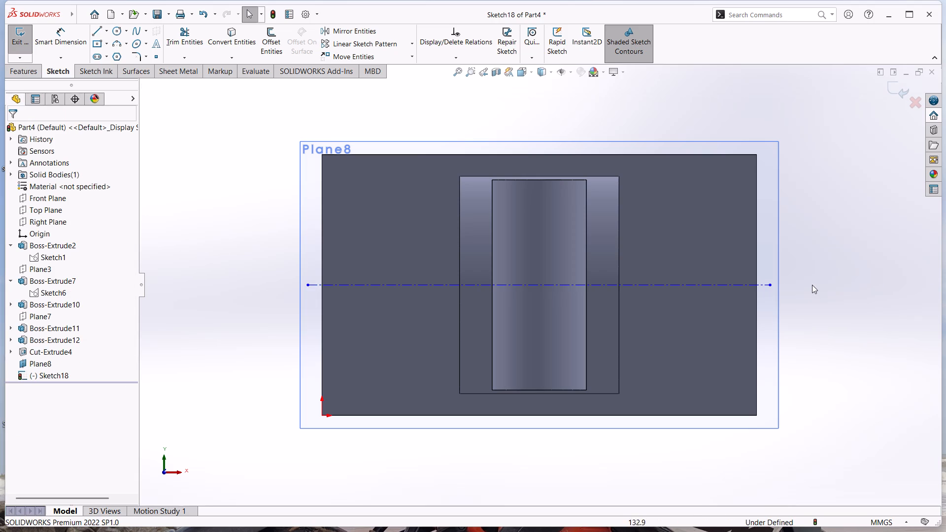
left_click(815, 285)
key("Escape")
Examine where the centerline on the offset plane lies relative to the ring, arm and base.
scroll(532, 300, "down", 4)
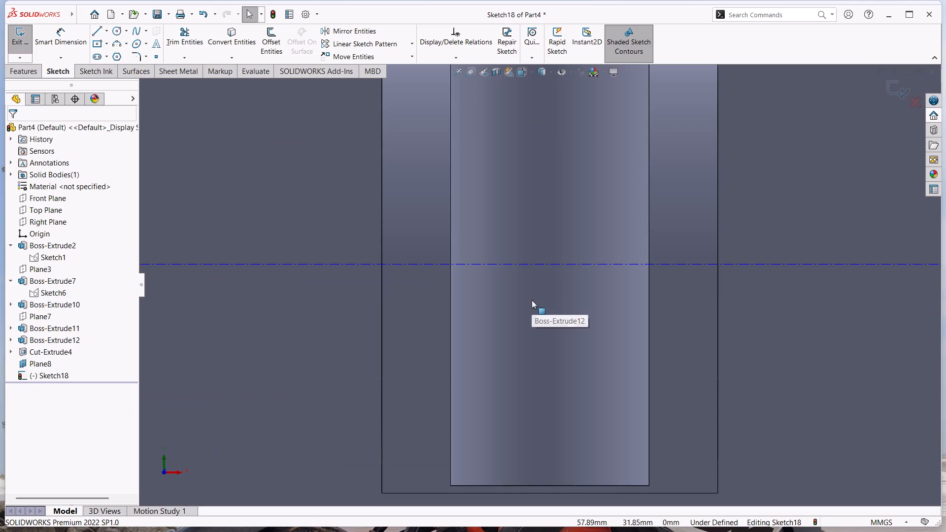
scroll(490, 278, "up", 5)
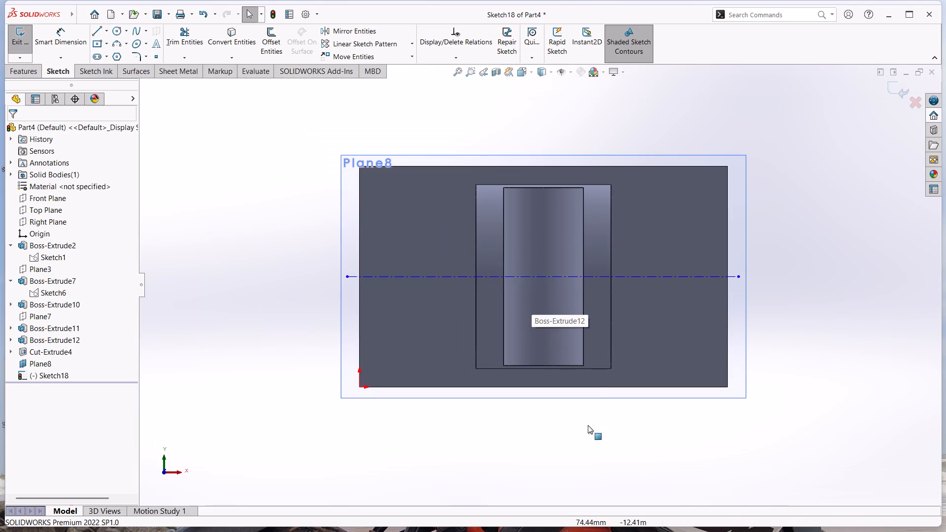
middle_click_drag(588, 425, 602, 353)
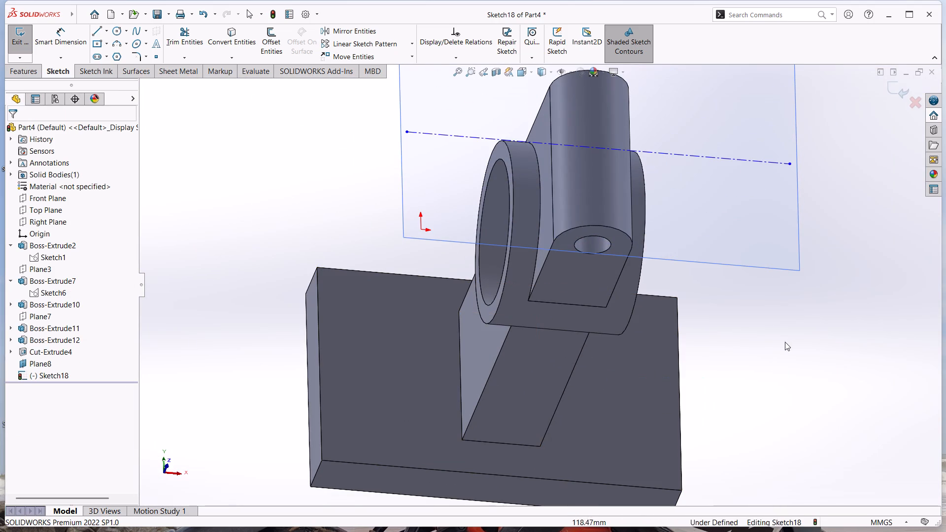
left_click(786, 340)
right_click(718, 246)
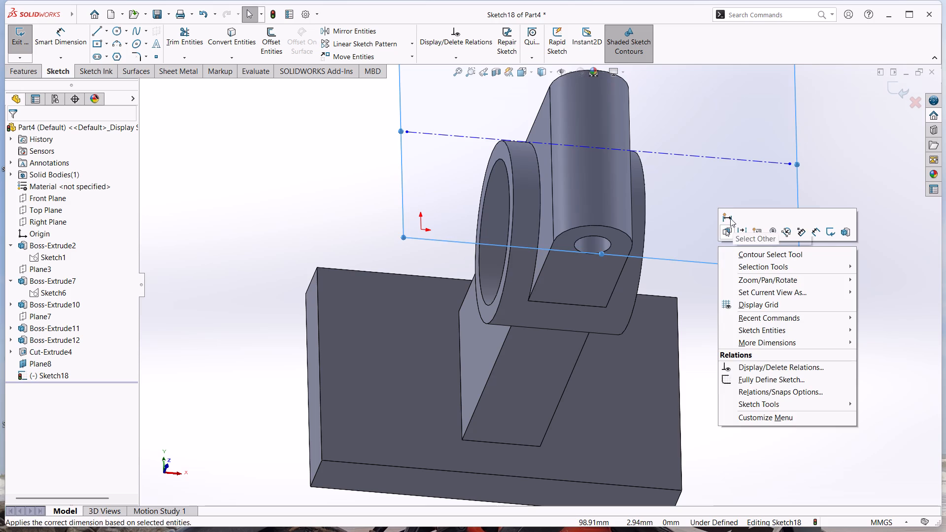
left_click(837, 156)
key("ctrl+8")
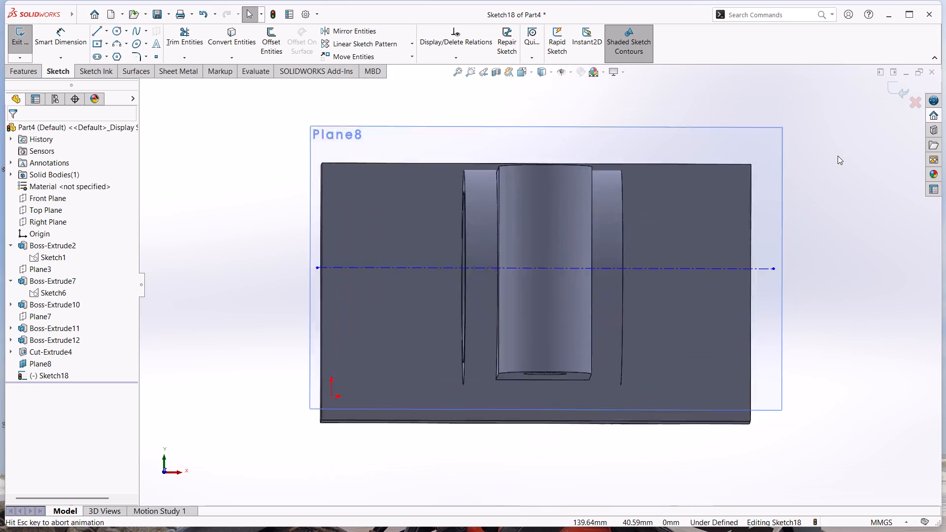
Sketch a center rectangle about 22.9 mm by 5.6 mm, centred on the centerline in the middle of the arm.
left_click(63, 47)
left_click(98, 41)
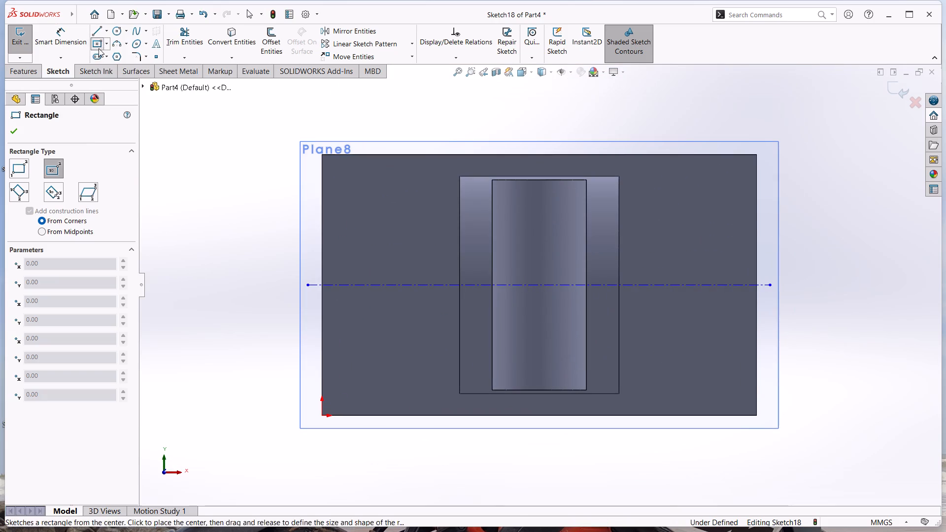
left_click(539, 284)
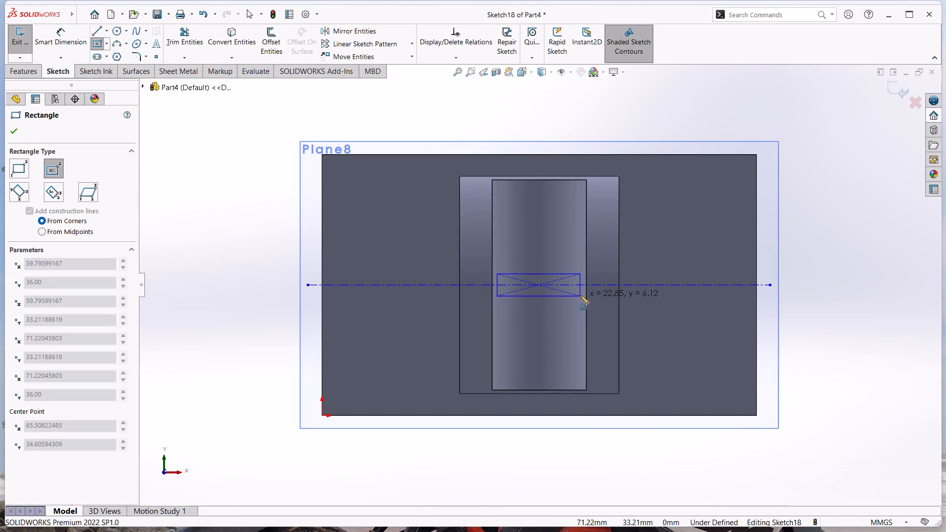
left_click(580, 295)
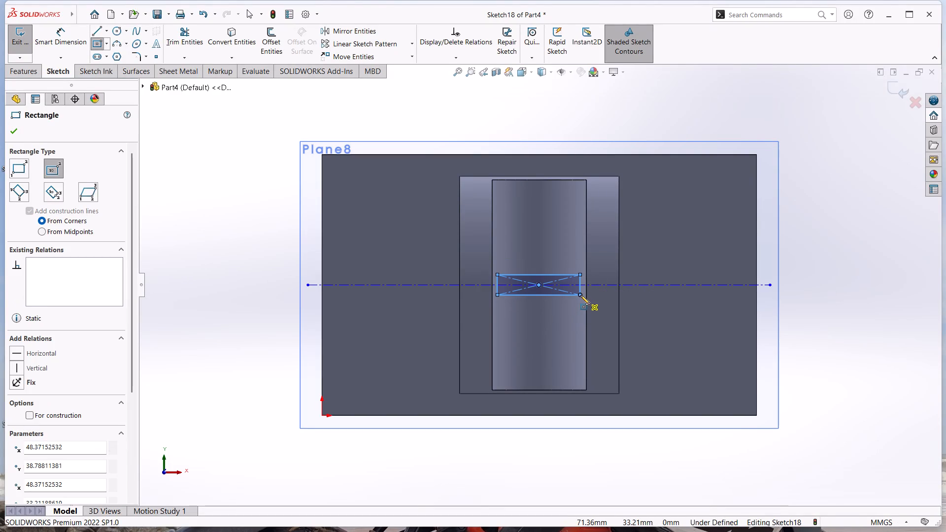
key("Escape")
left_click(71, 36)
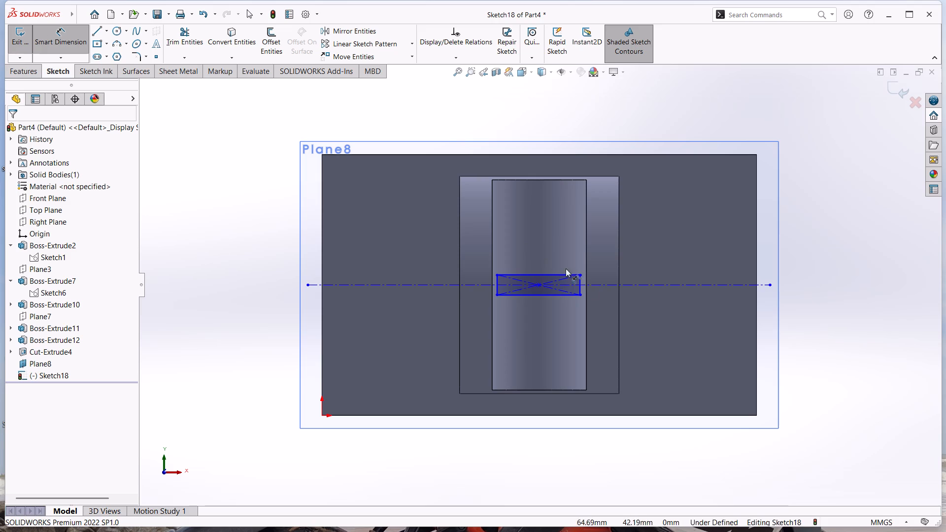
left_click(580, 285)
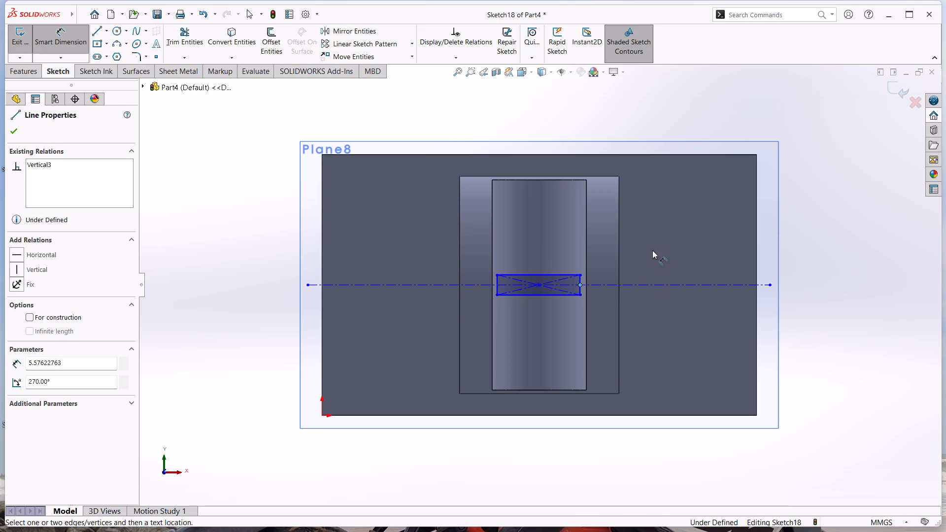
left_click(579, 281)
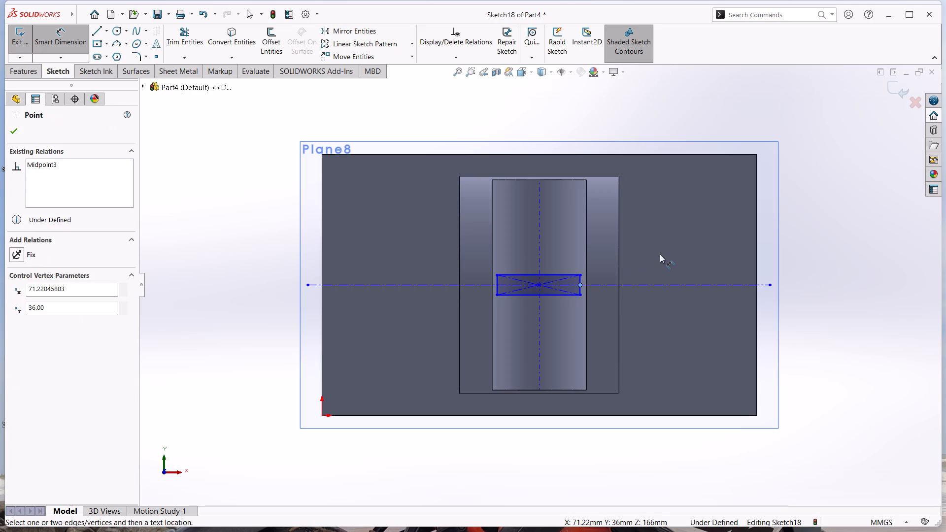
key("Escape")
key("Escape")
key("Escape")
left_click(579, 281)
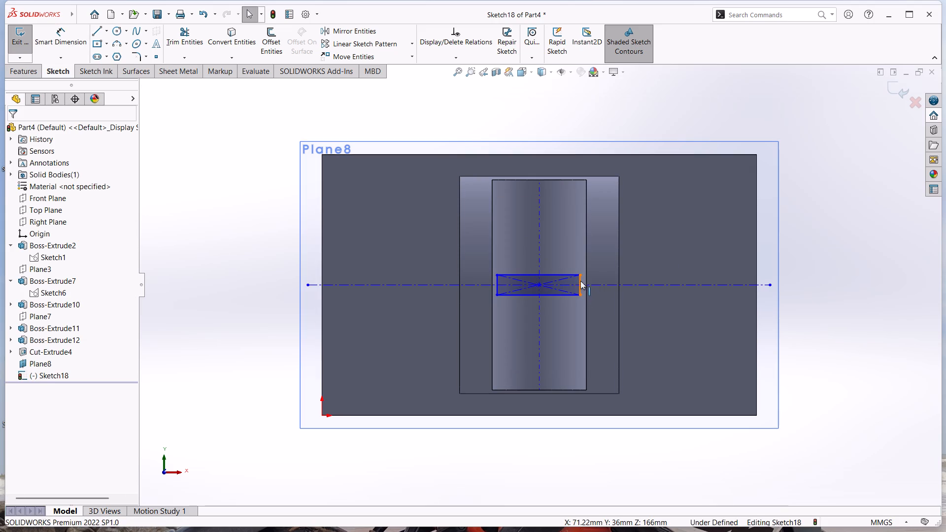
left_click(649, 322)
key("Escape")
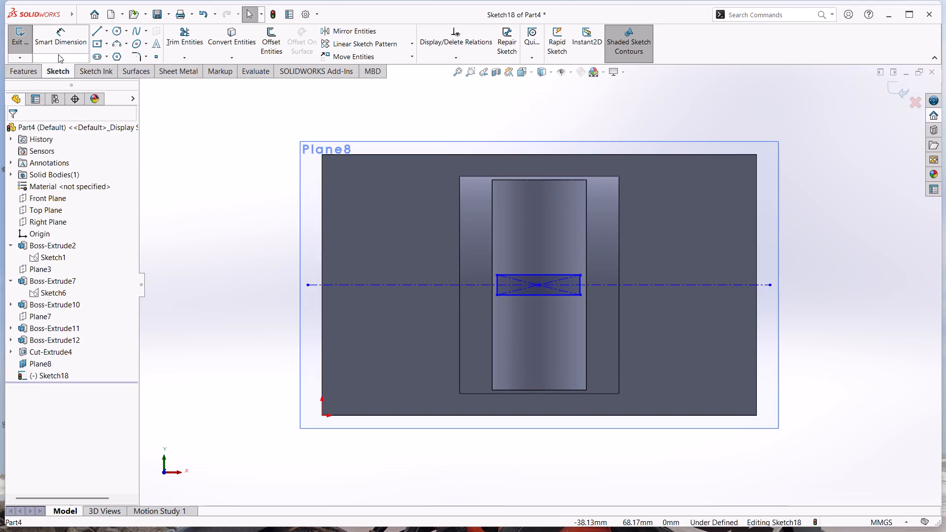
Dimension the spacing between the rectangle's two long sides as 4 mm.
left_click(64, 43)
left_click(559, 294)
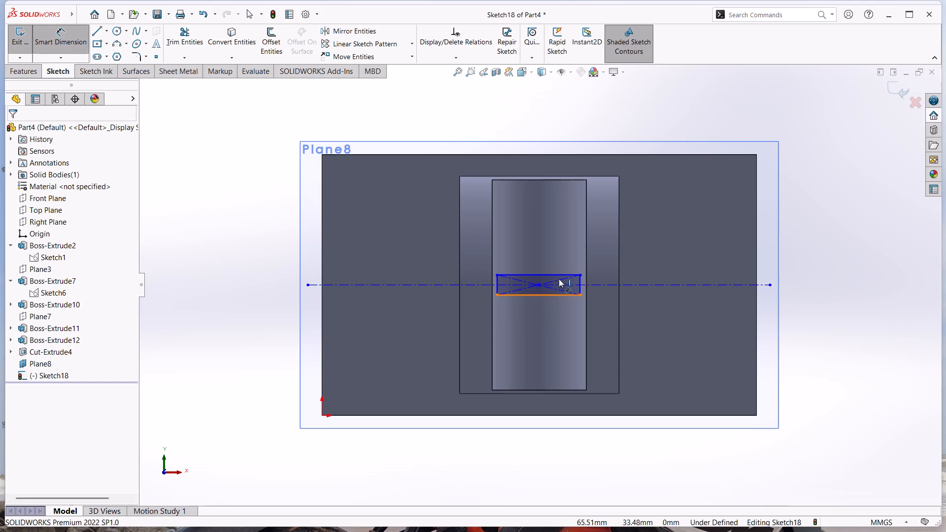
left_click(557, 274)
left_click(649, 220)
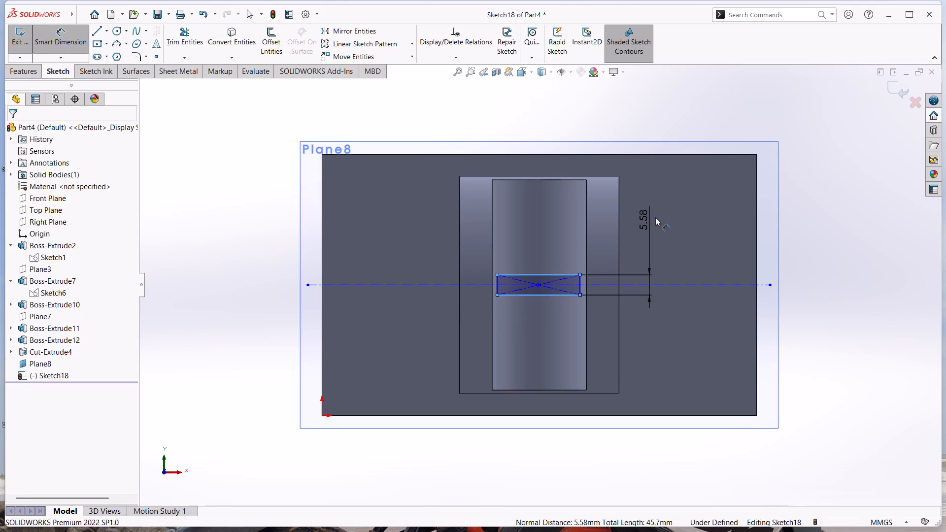
key("4")
key("Return")
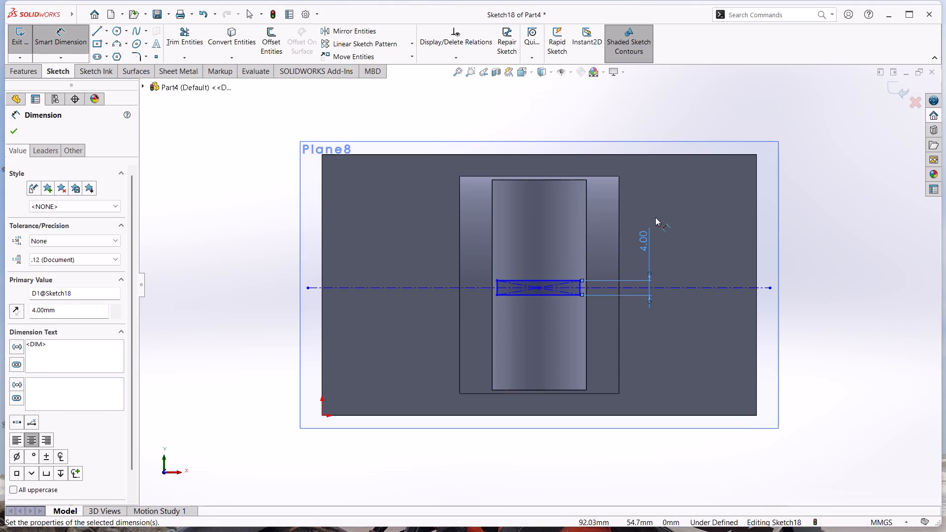
left_click(862, 322)
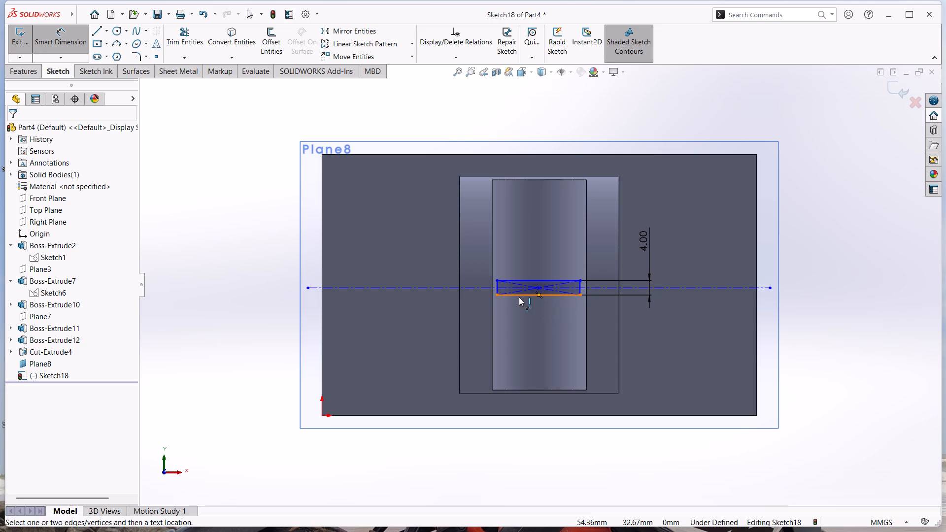
Make the rectangle's left short side collinear with the left edge of the ring.
left_click(497, 284)
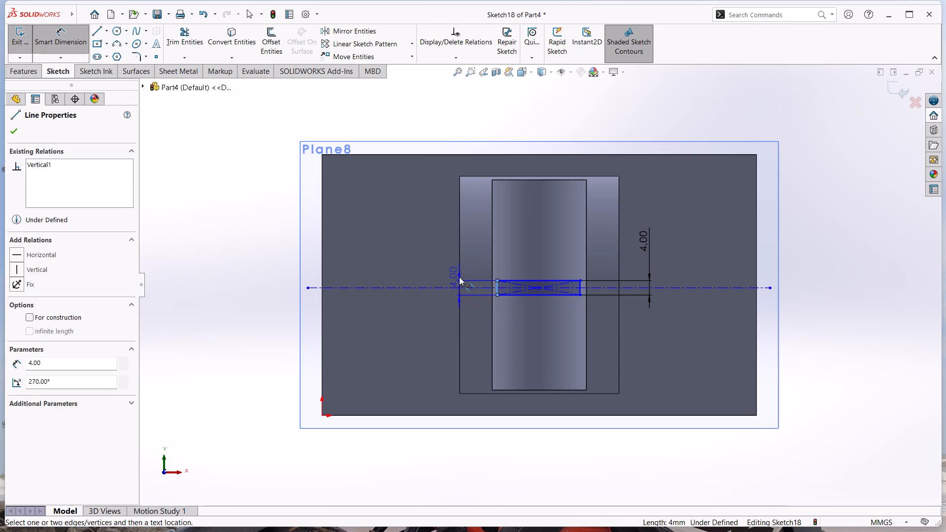
key("Escape")
left_click(67, 41)
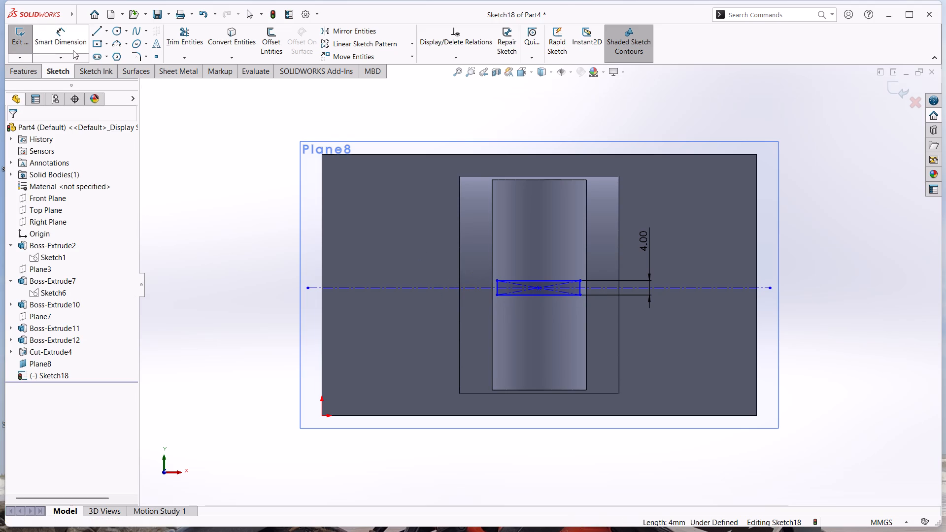
left_click(460, 276)
left_click(496, 284, "ctrl")
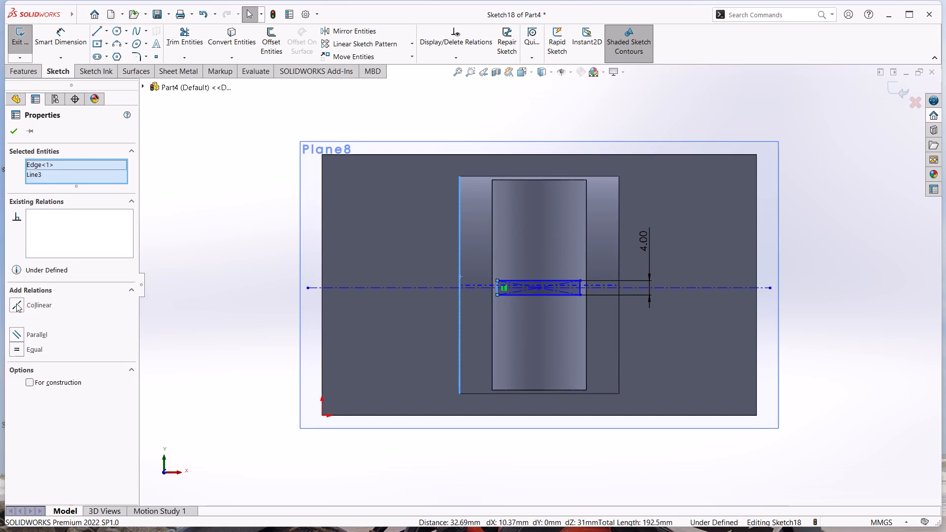
left_click(16, 303)
left_click(14, 131)
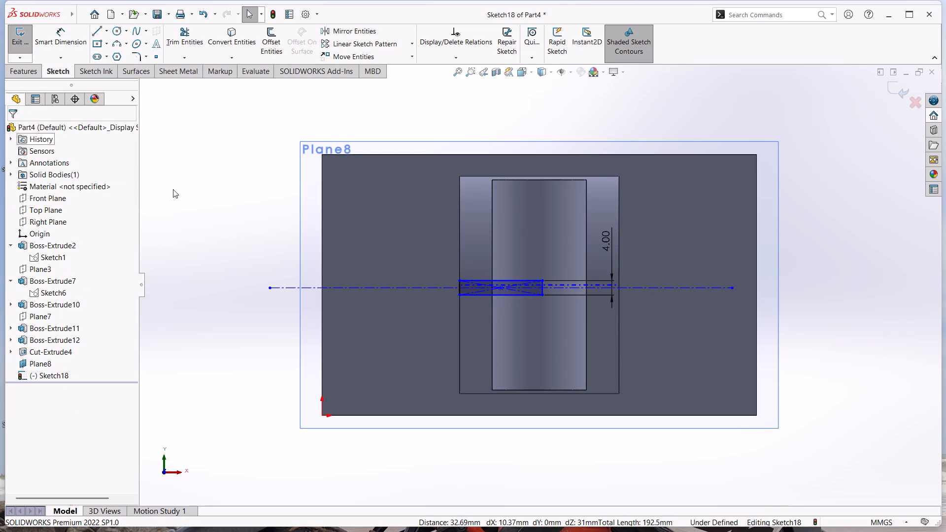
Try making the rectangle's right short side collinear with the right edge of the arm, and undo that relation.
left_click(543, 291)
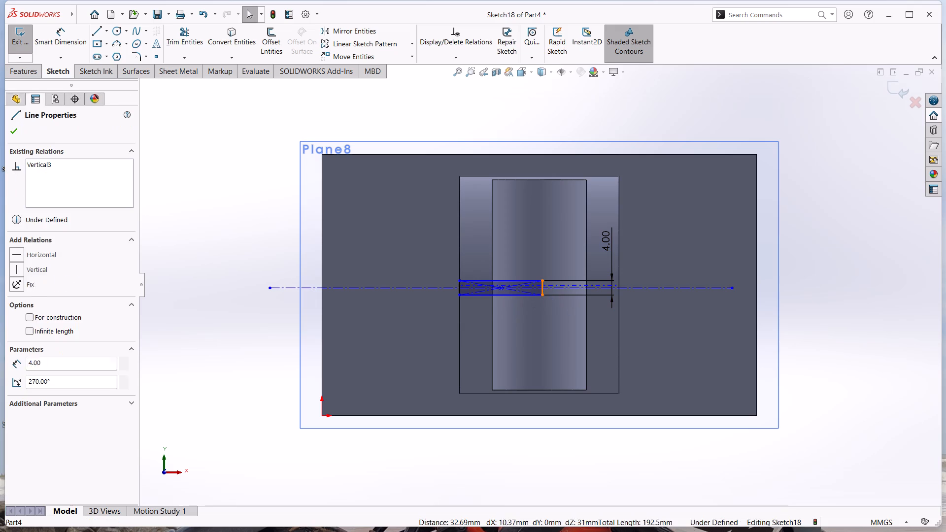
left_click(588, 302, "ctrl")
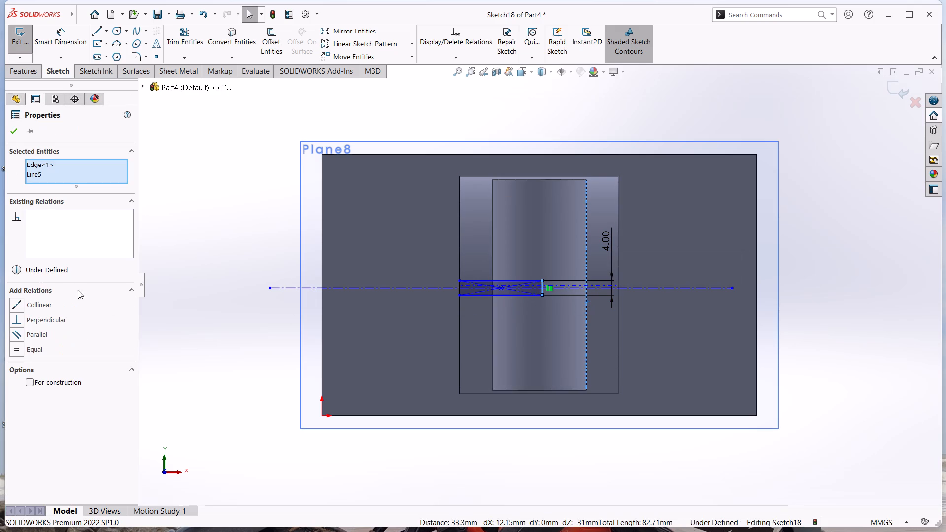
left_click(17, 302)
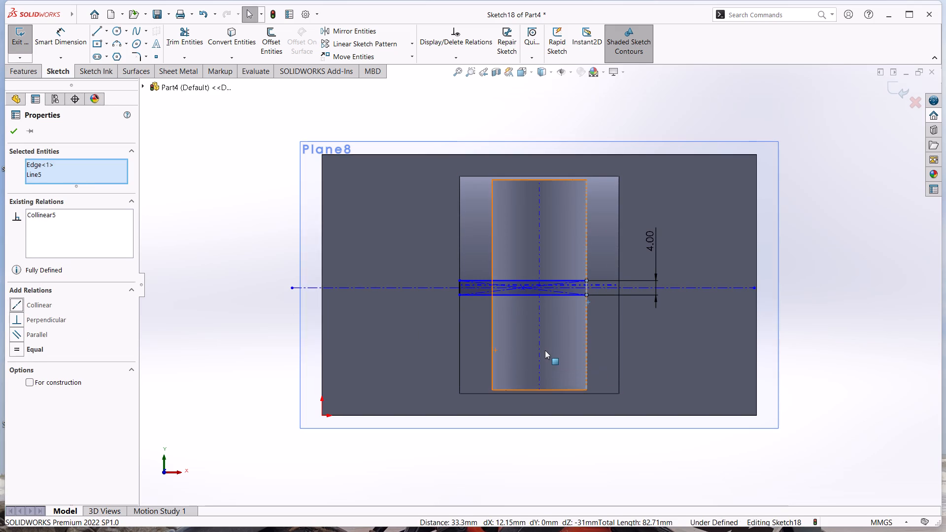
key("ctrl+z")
Make the rectangle's right short side collinear with the right edge of the ring.
left_click(618, 332)
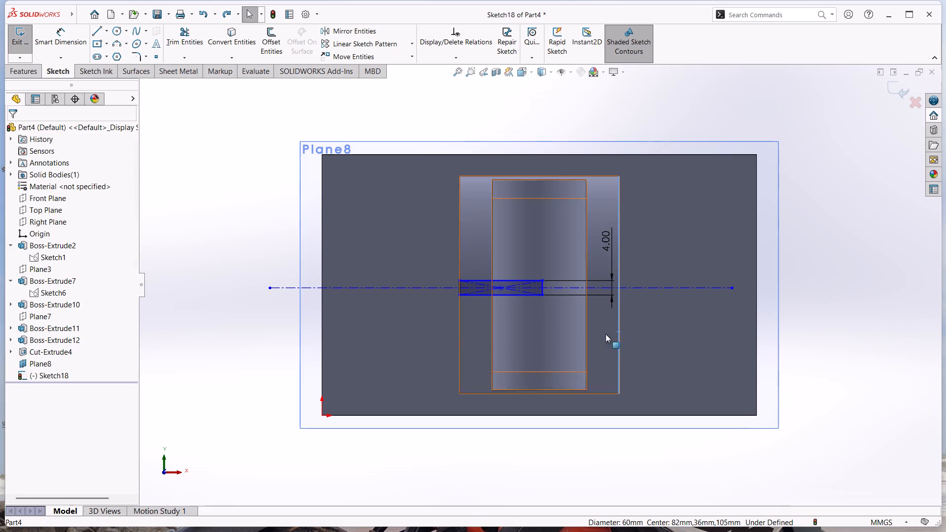
left_click(542, 290, "ctrl")
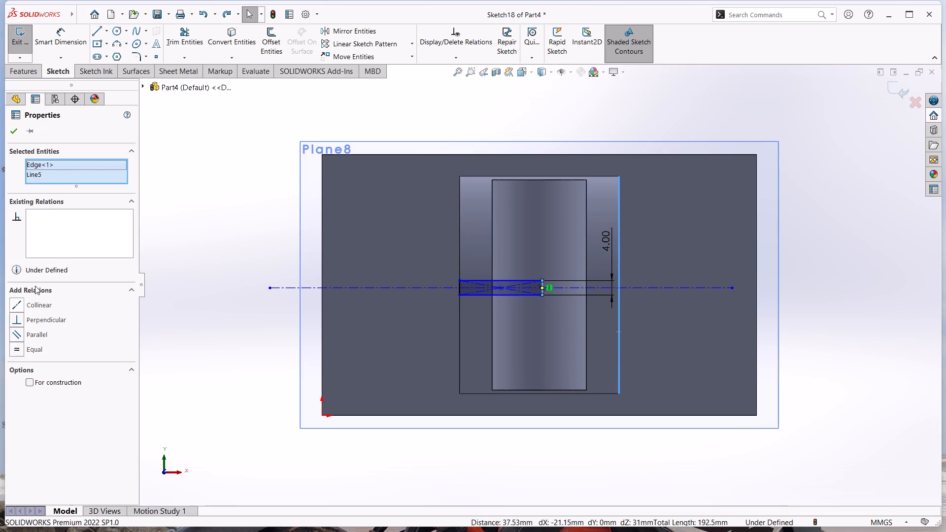
left_click(21, 301)
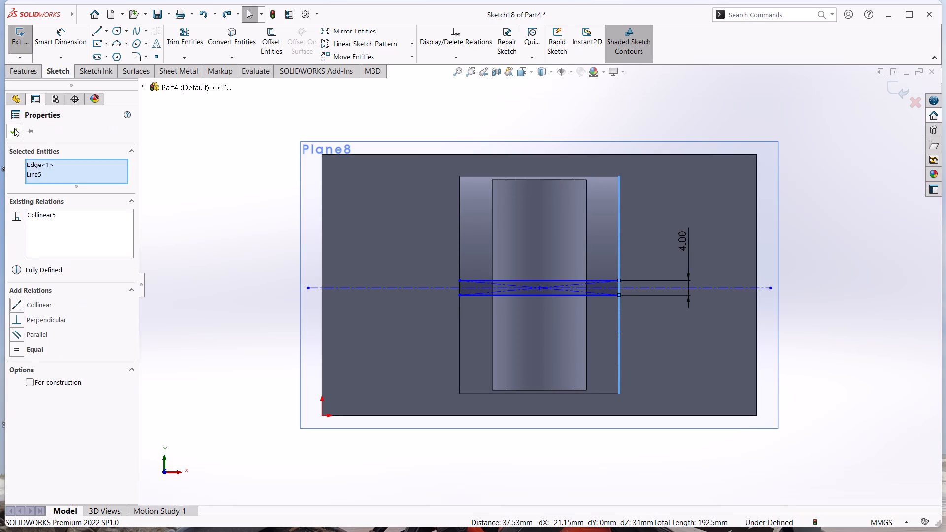
left_click(14, 128)
left_click(176, 220)
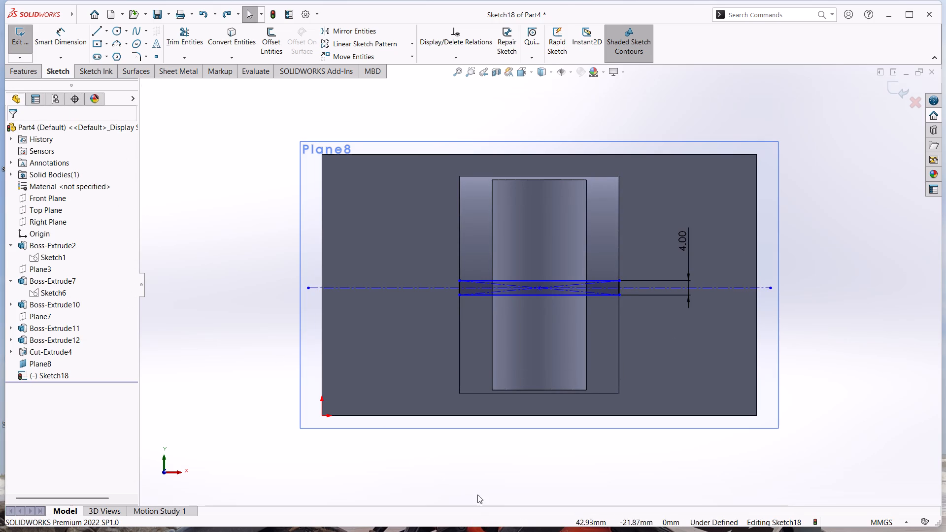
Make the rectangle's two long sides symmetric about the horizontal construction centerline.
left_click(477, 495)
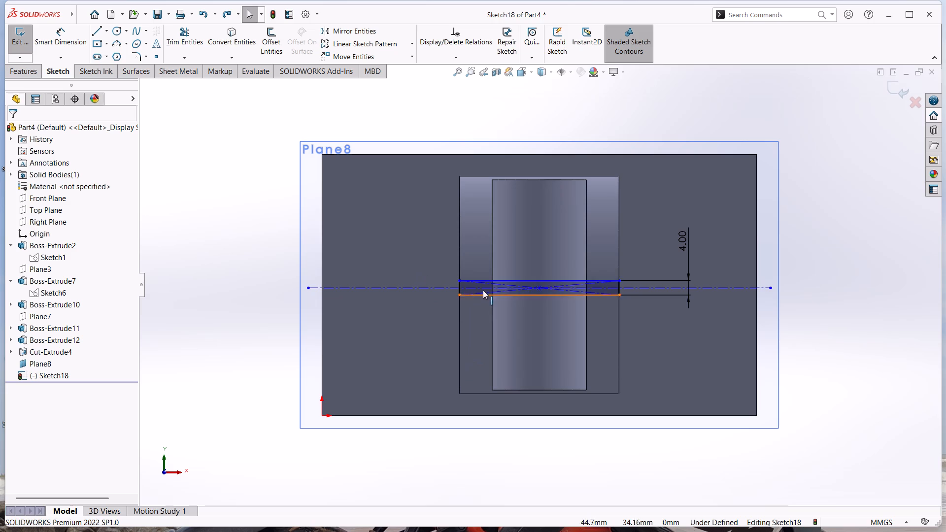
left_click(479, 281)
left_click(474, 294, "ctrl")
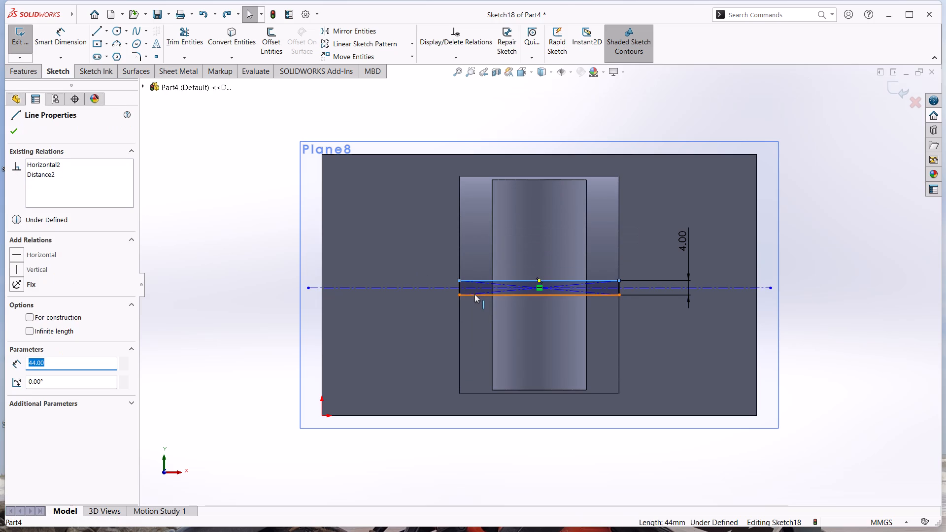
left_click(444, 288, "ctrl")
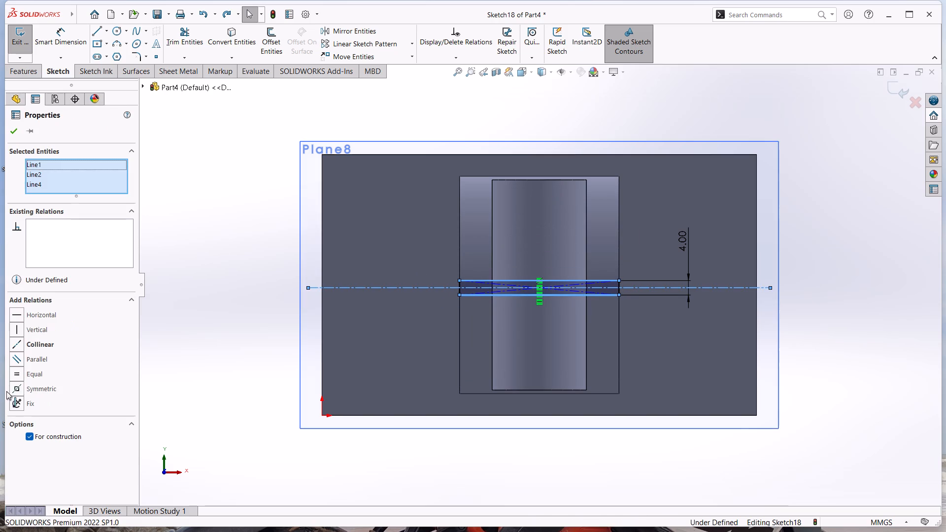
left_click(13, 388)
double_click(13, 388)
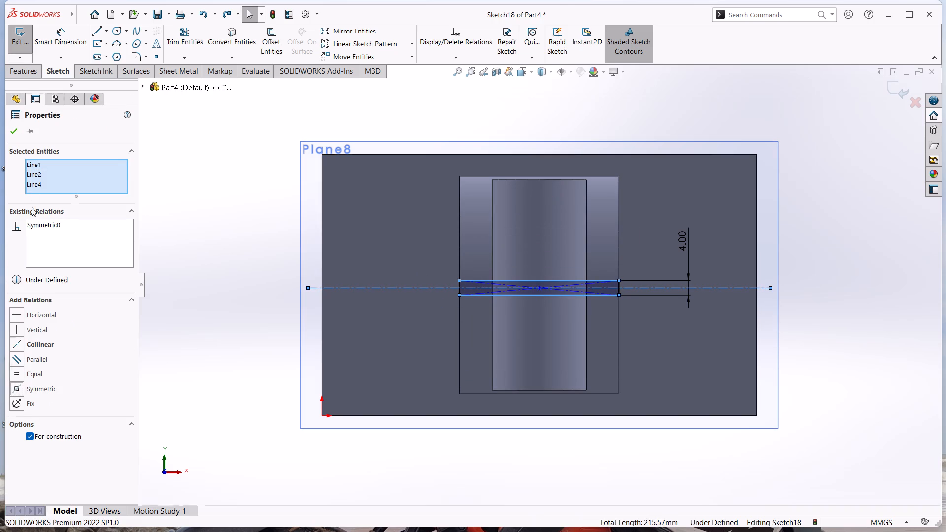
left_click(9, 128)
left_click(135, 207)
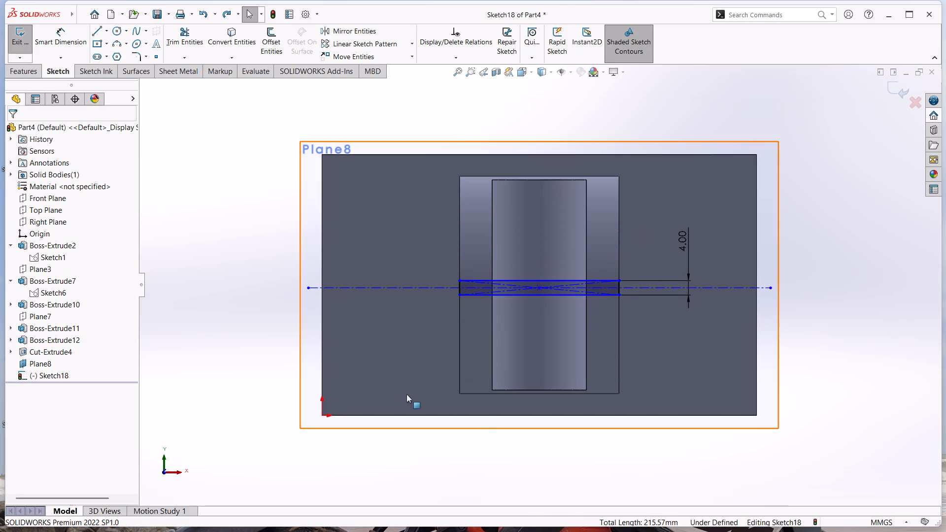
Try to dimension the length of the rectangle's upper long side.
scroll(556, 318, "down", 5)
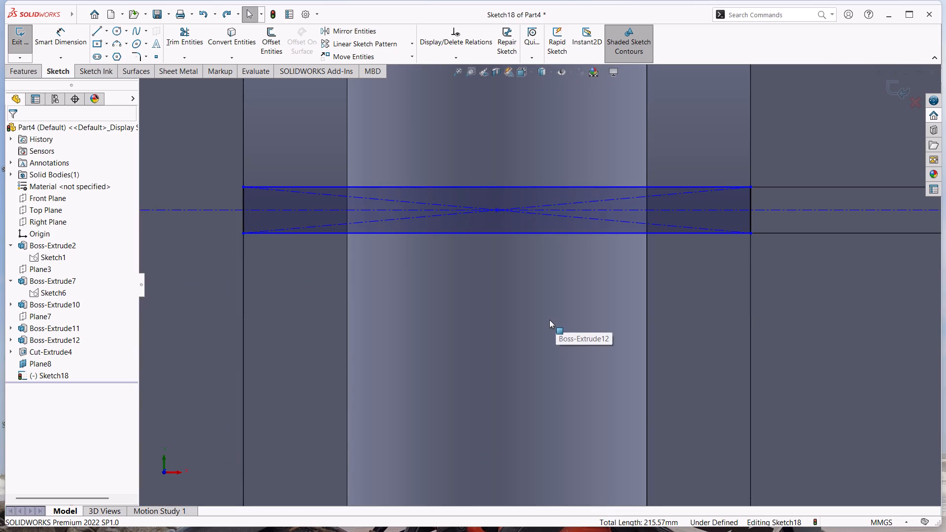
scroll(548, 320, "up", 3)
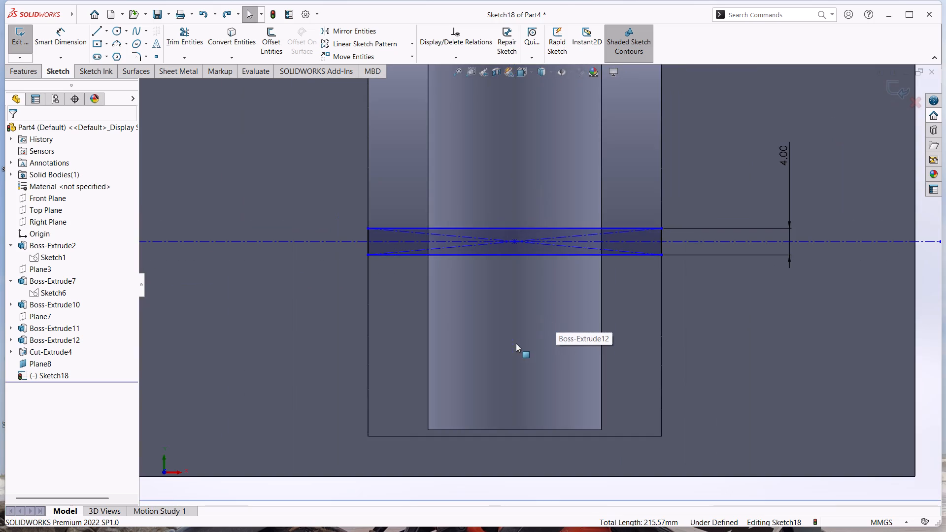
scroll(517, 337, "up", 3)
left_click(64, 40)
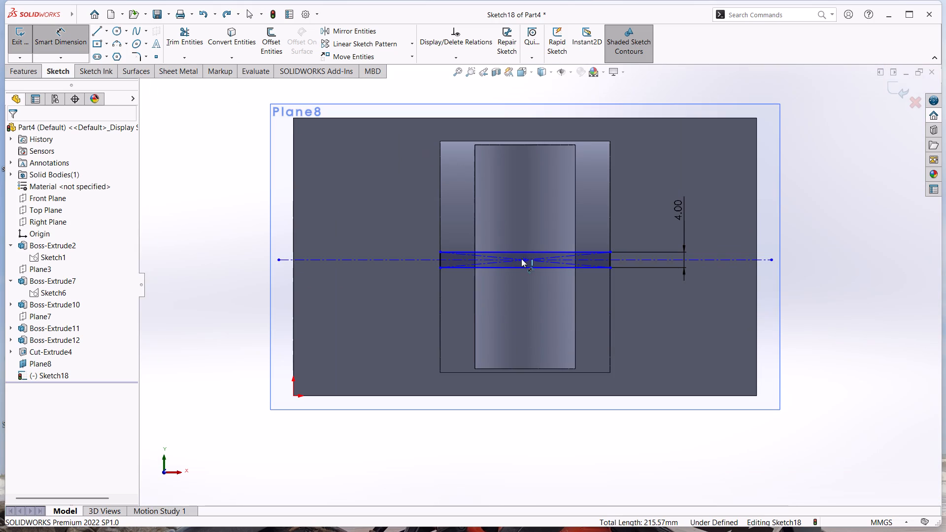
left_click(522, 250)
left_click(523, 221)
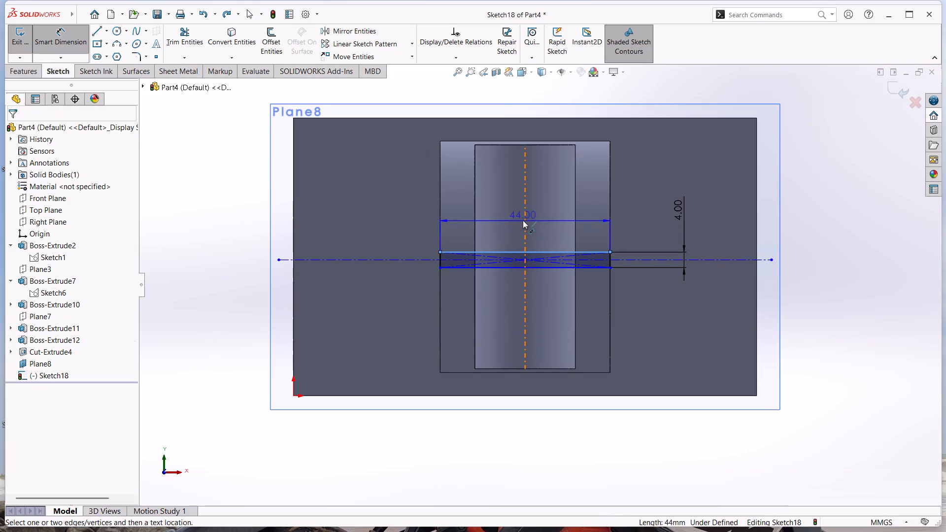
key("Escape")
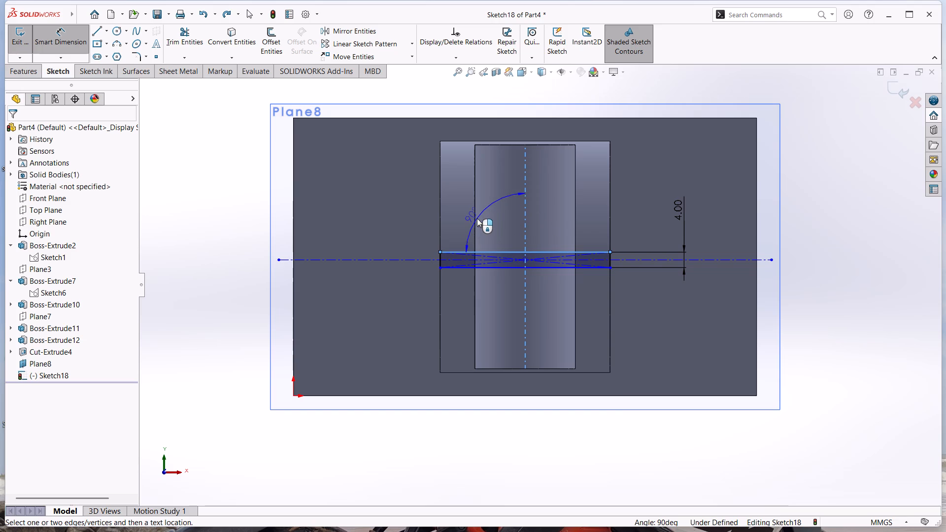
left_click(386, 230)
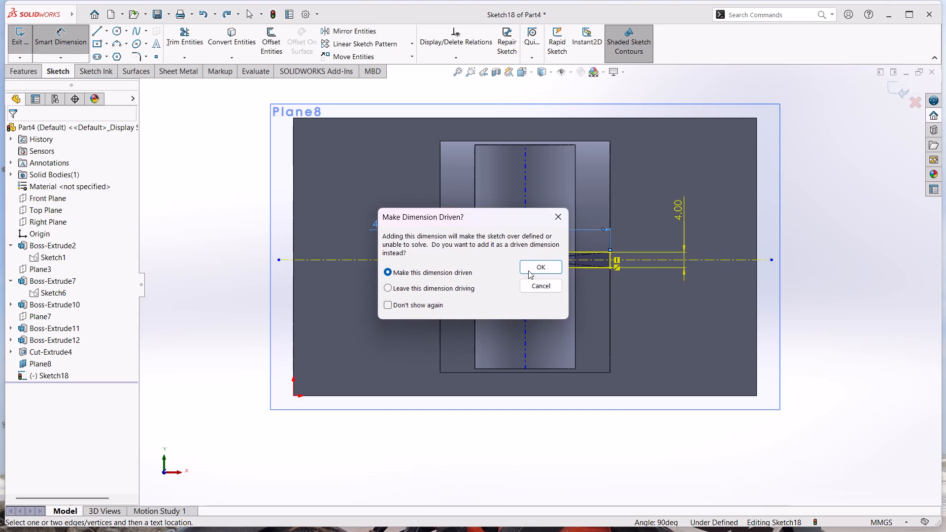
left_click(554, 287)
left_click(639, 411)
Exit the rectangle sketch on the offset plane, keeping its changes.
middle_click_drag(630, 416, 621, 401)
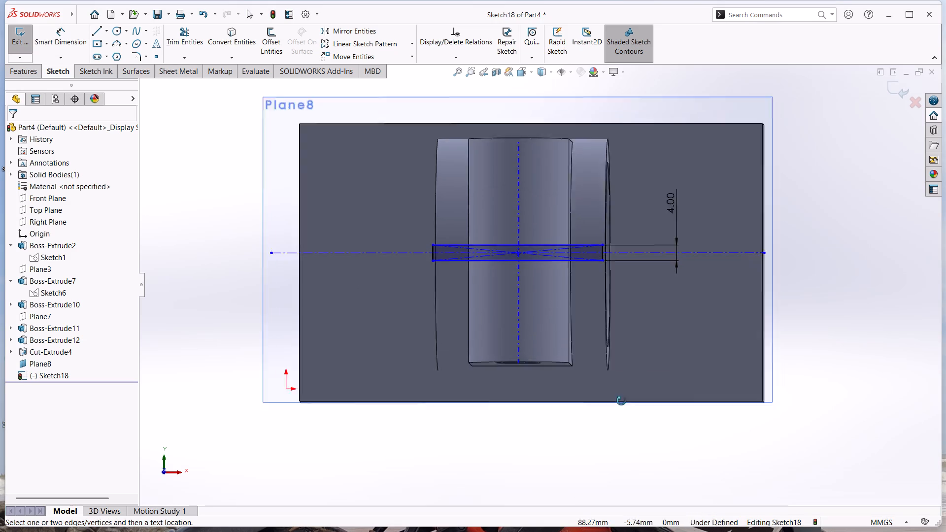
middle_click_drag(621, 401, 617, 342)
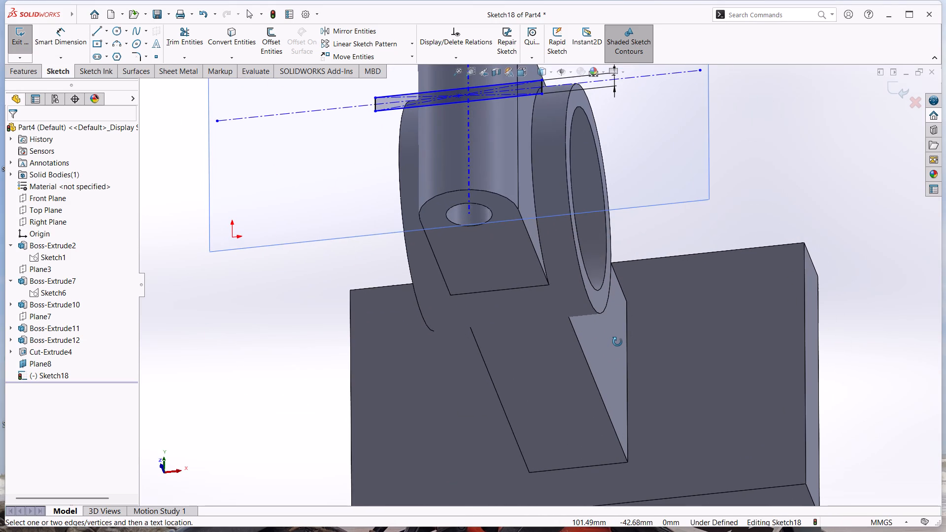
middle_click_drag(617, 342, 632, 354)
left_click(788, 344)
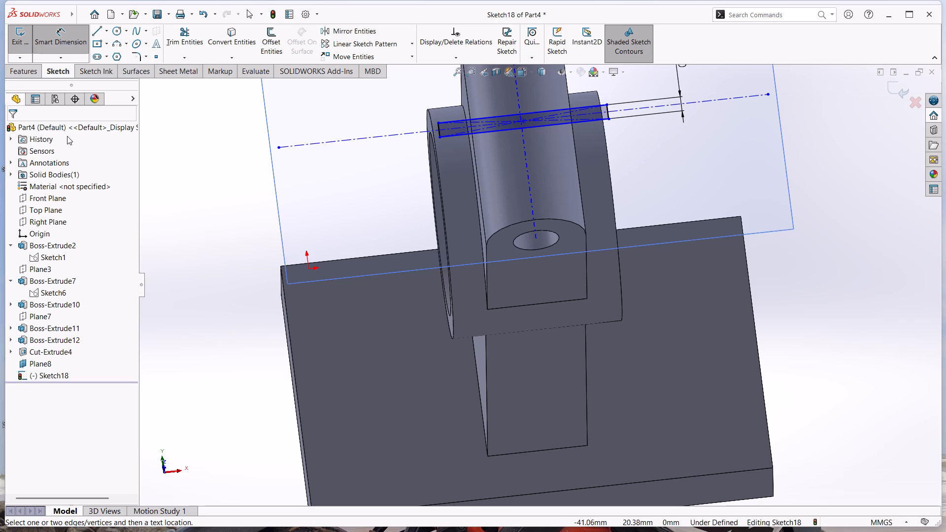
left_click(28, 46)
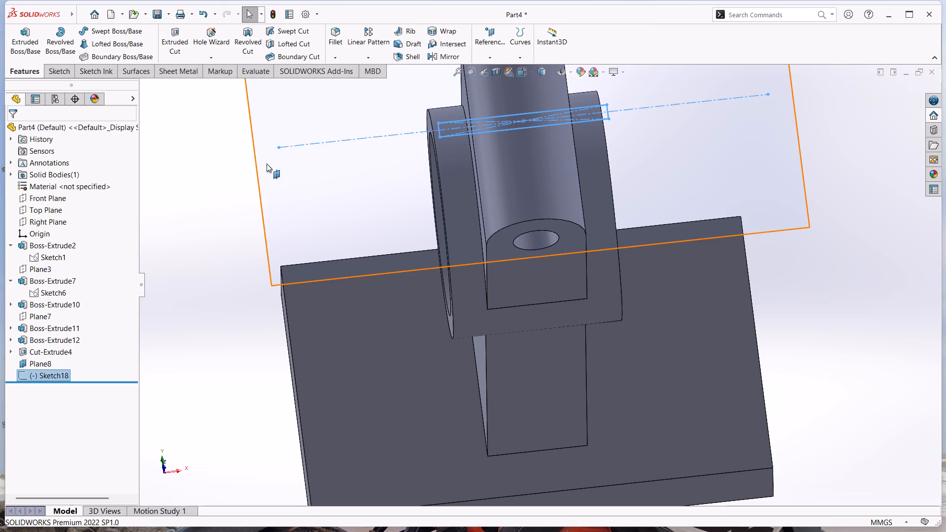
Cut-extrude the 4 mm ring-wide rectangle 78 mm blind from the offset plane, slitting the arm through into the ring.
middle_click_drag(372, 177, 370, 199)
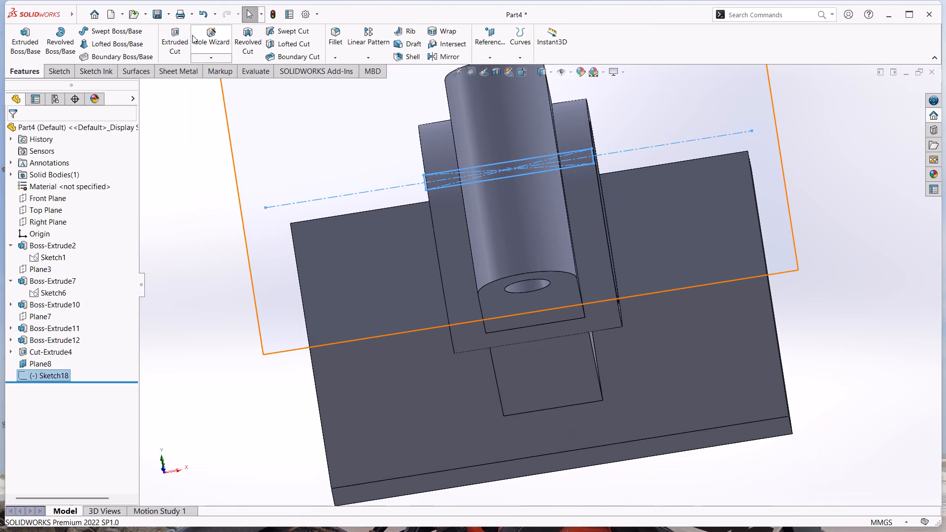
left_click(176, 33)
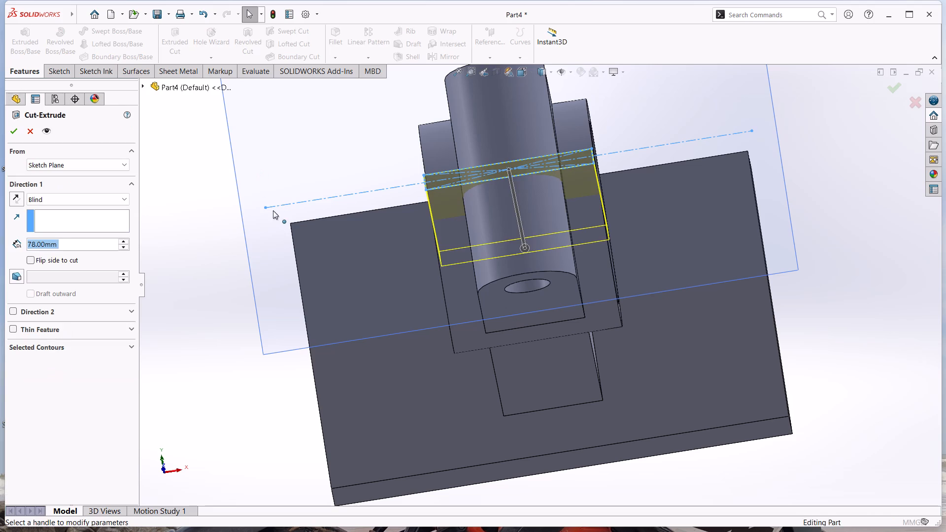
middle_click_drag(209, 180, 268, 175)
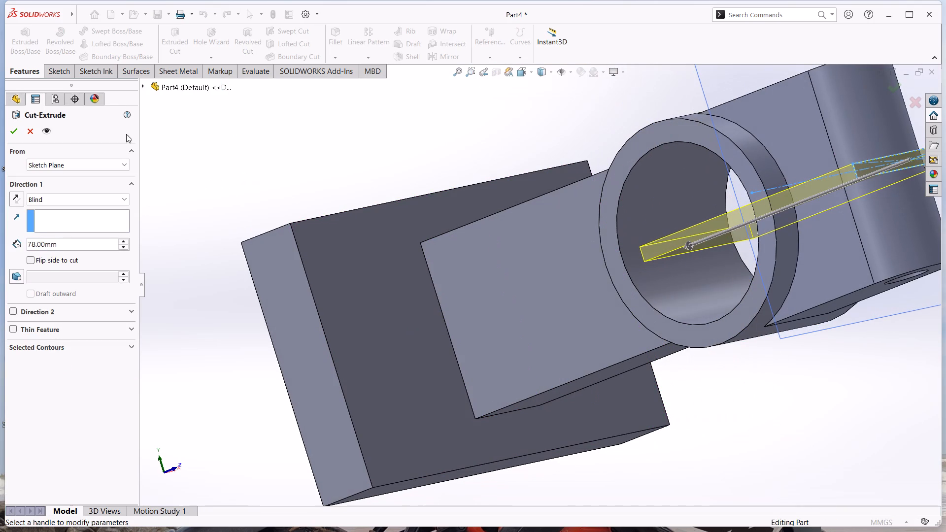
left_click(16, 129)
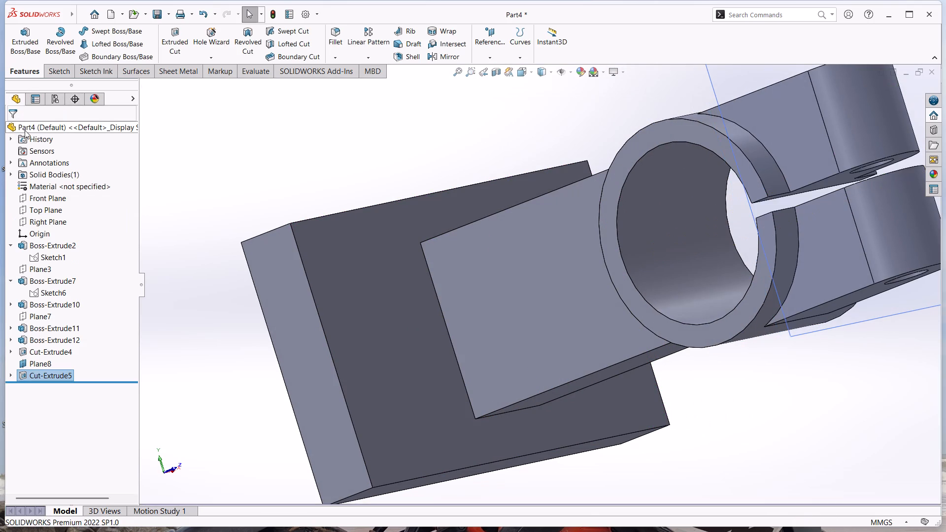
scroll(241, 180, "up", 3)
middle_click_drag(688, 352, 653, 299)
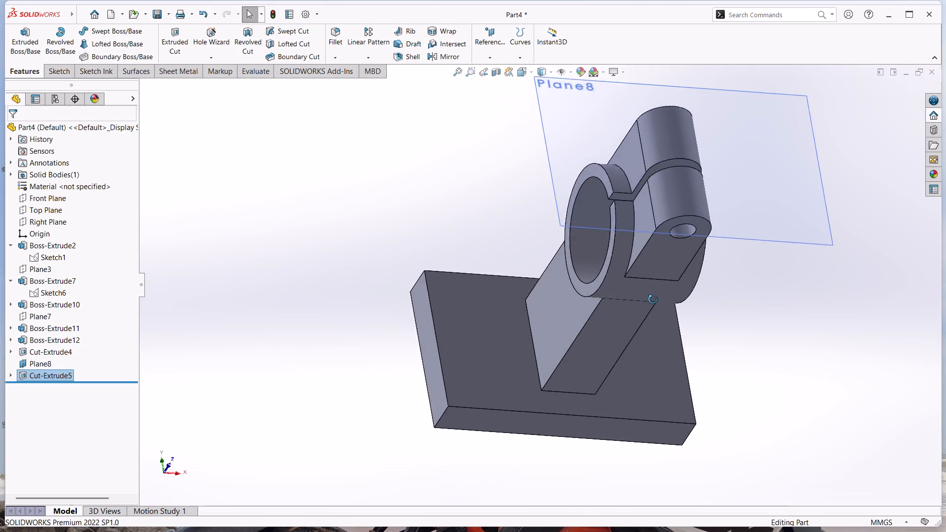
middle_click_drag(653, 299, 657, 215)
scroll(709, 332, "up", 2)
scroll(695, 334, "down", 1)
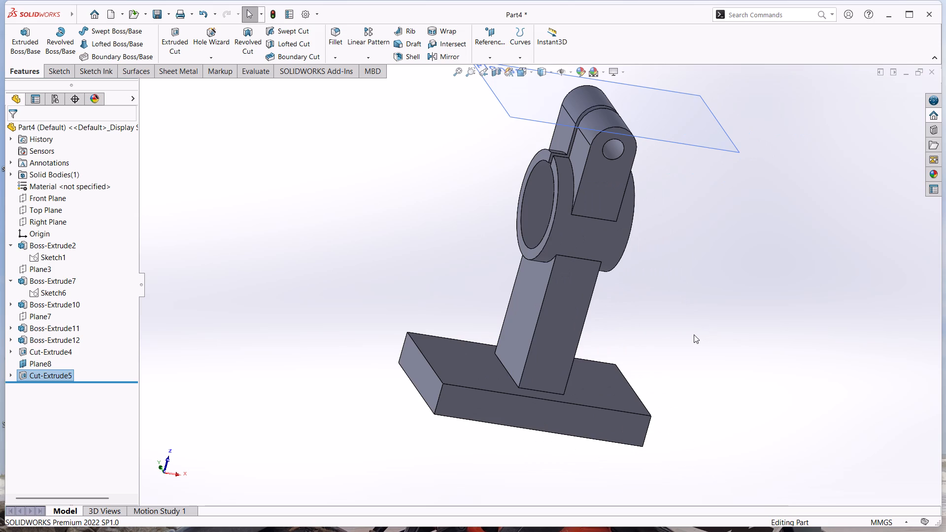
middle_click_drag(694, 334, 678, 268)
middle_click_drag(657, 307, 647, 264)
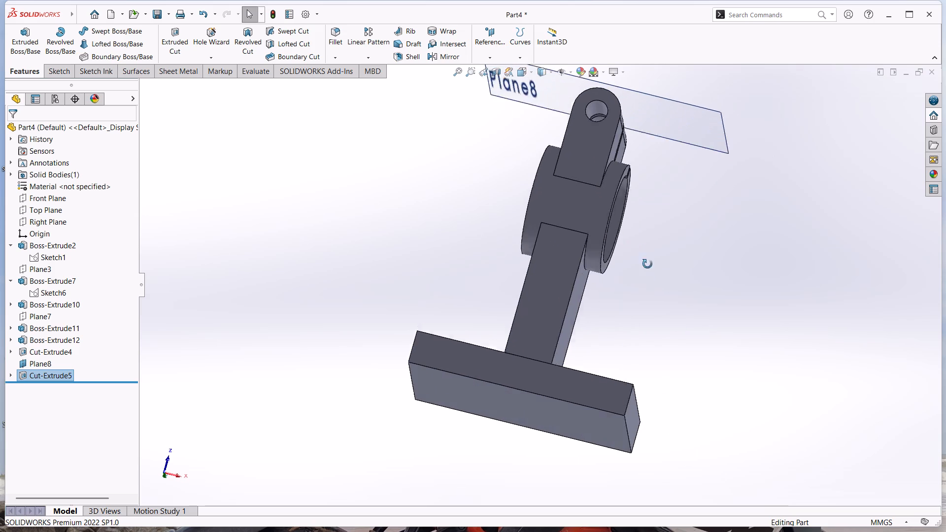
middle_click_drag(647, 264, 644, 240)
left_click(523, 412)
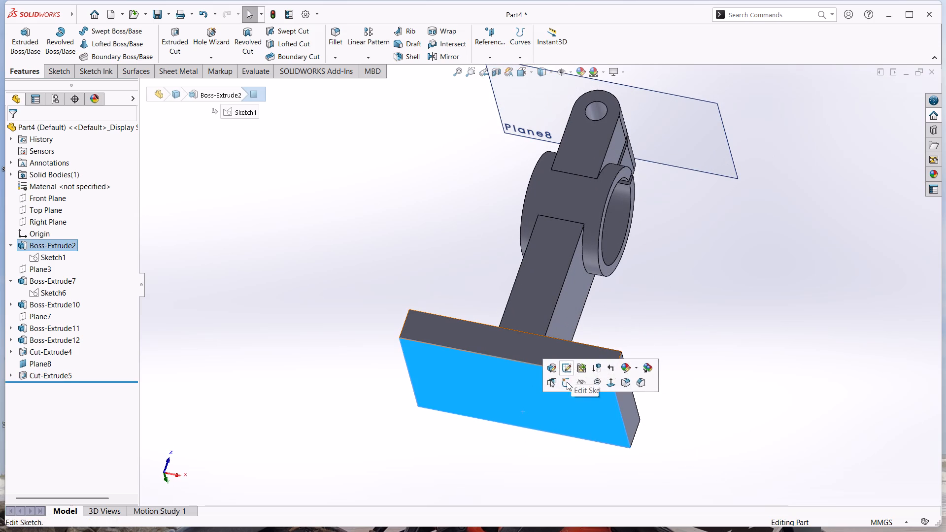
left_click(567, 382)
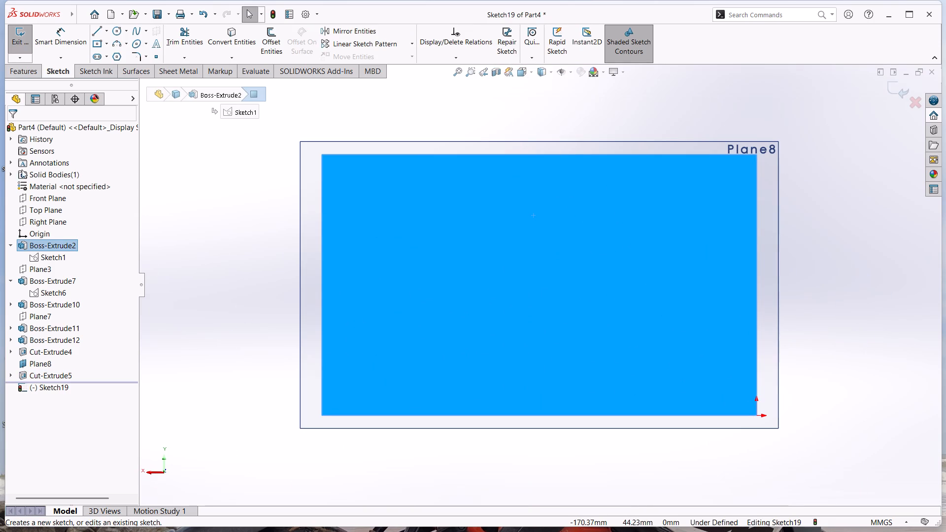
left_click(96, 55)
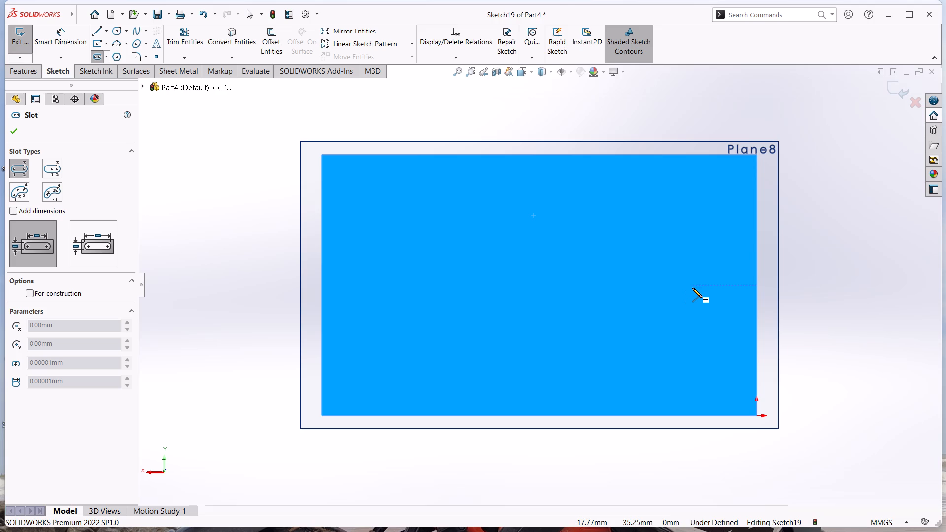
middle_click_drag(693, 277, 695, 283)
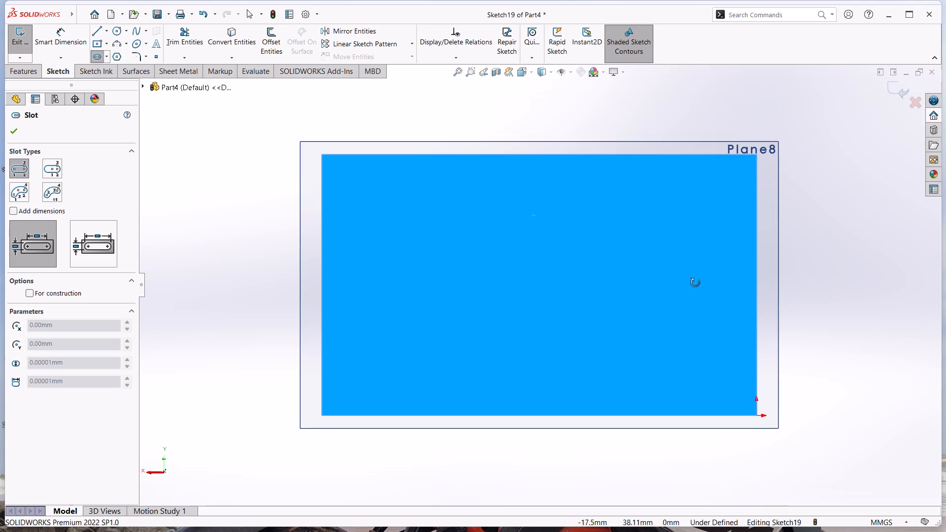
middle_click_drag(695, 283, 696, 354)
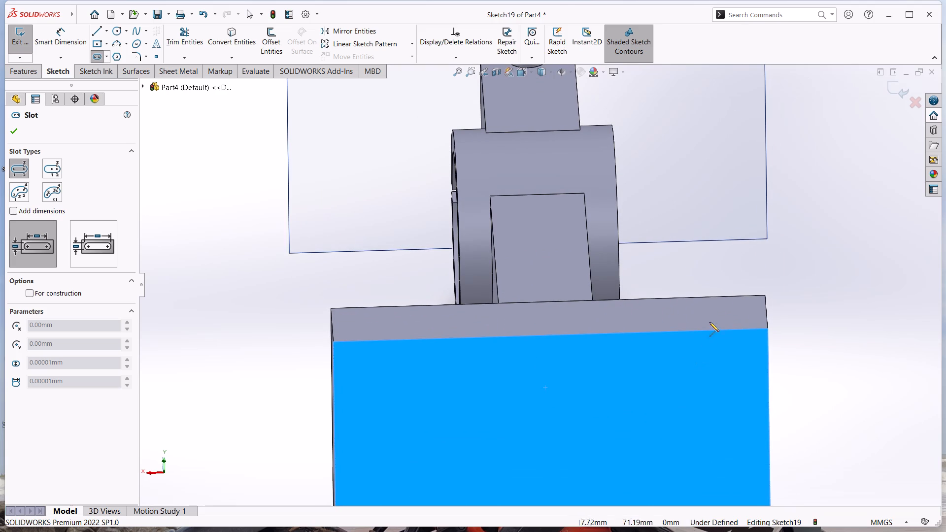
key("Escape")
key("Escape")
Hide Plane8, the offset reference plane above the bracket.
middle_click_drag(794, 245, 800, 251)
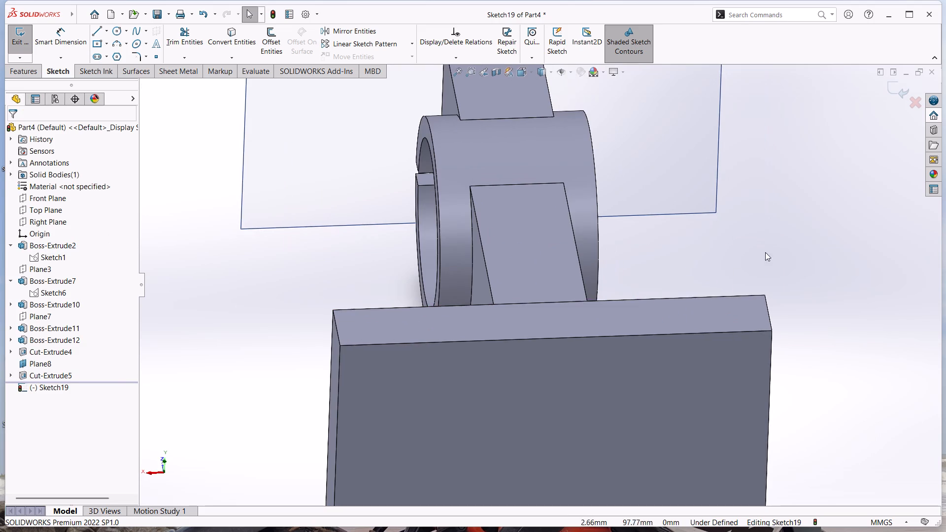
right_click(40, 361)
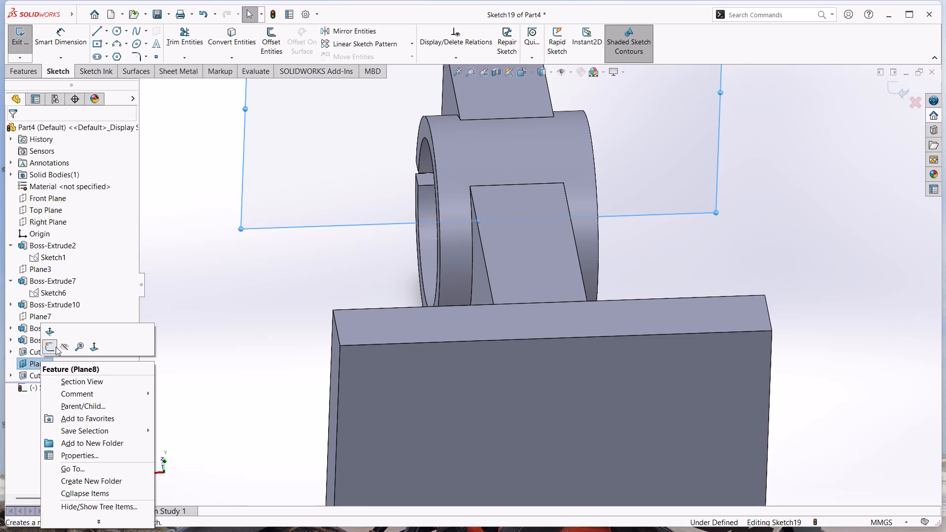
left_click(62, 347)
left_click(242, 316)
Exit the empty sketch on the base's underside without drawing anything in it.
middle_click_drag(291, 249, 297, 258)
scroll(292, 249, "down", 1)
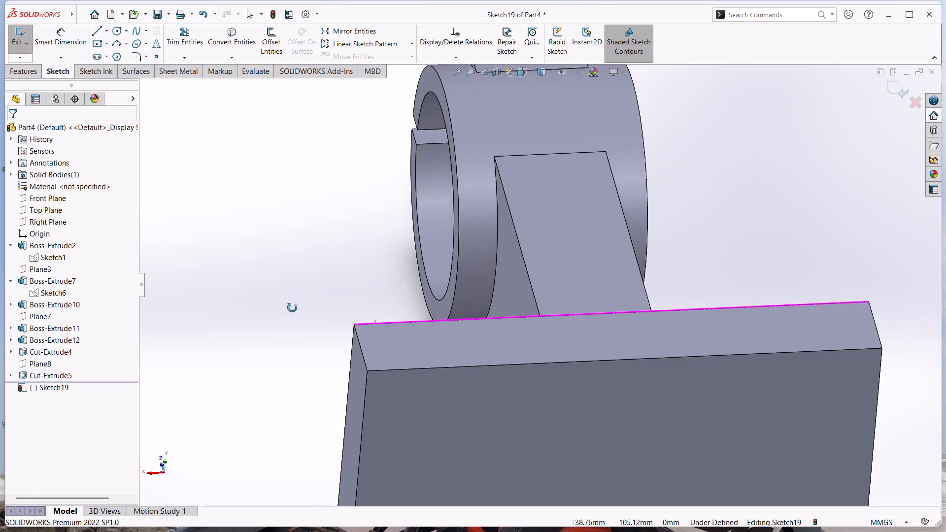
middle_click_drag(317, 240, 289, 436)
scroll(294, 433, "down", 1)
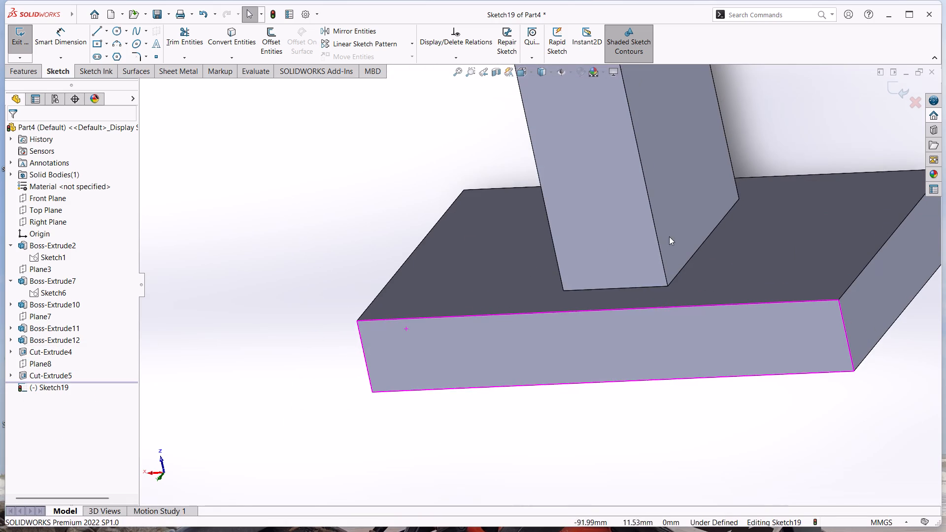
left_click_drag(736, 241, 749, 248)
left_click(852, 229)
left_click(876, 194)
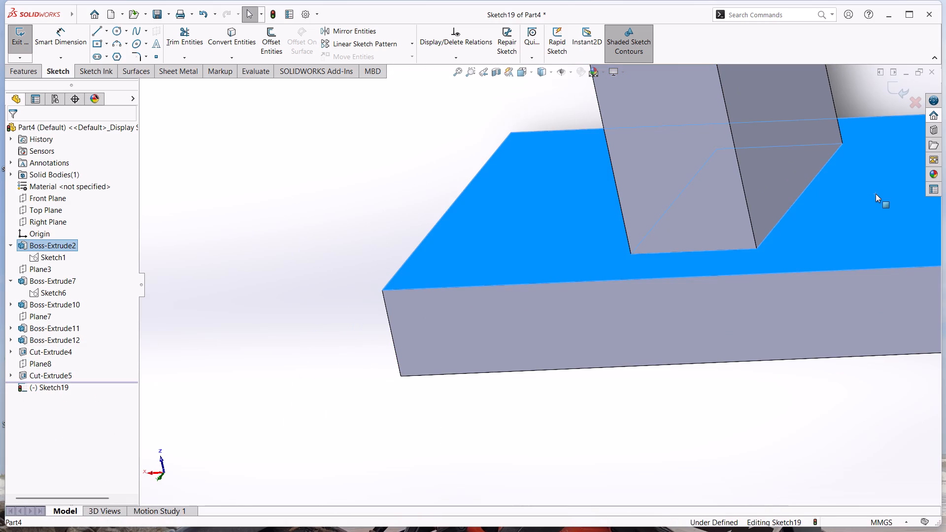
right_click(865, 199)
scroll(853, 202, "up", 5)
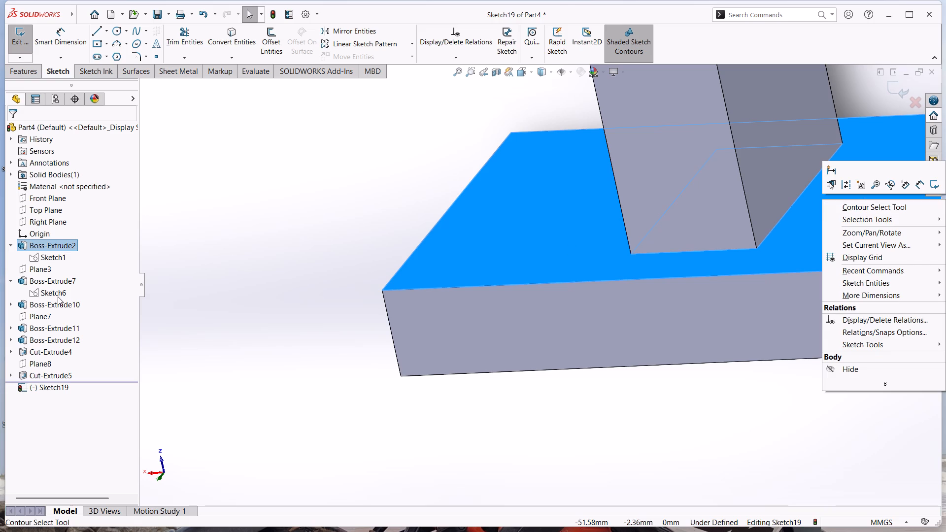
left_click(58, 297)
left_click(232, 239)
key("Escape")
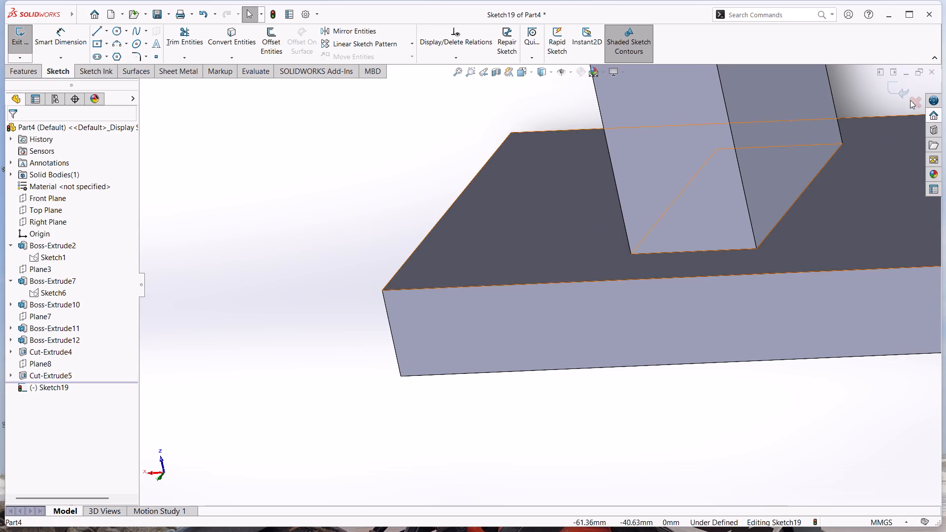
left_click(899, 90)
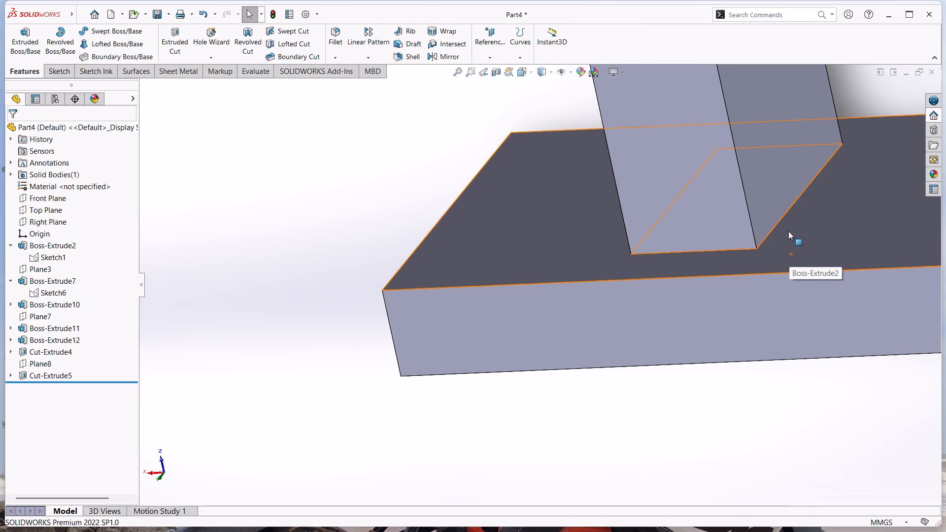
Start a sketch on the upper face of the base plate, the side carrying the post.
scroll(784, 227, "up", 5)
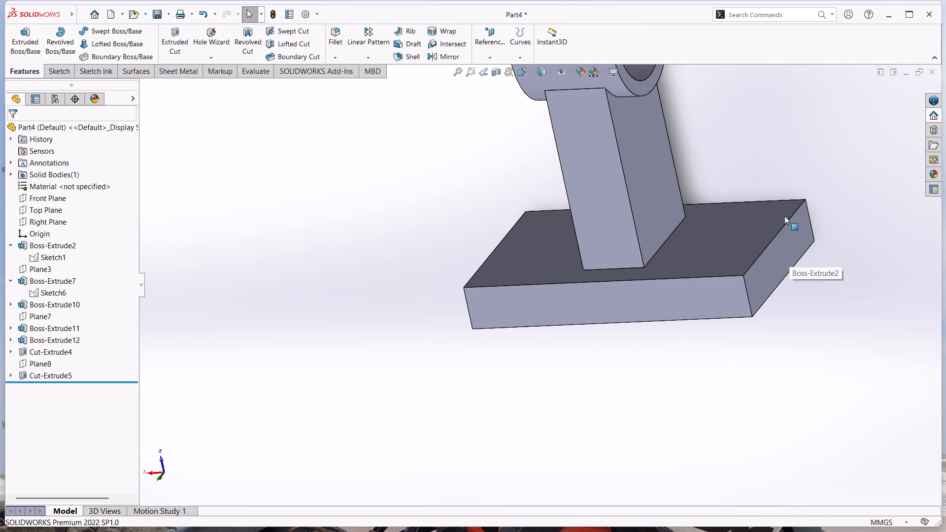
middle_click_drag(736, 150, 742, 252)
scroll(738, 153, "down", 1)
left_click(701, 221)
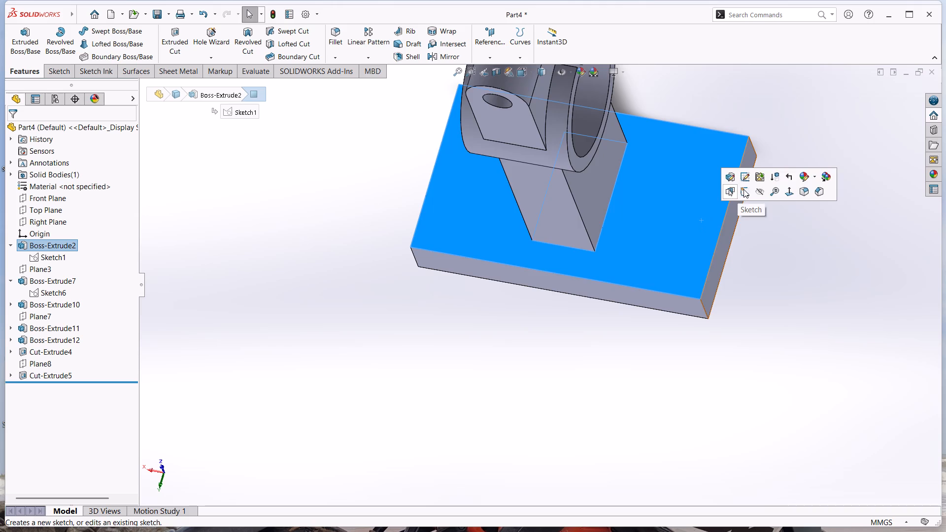
left_click(743, 189)
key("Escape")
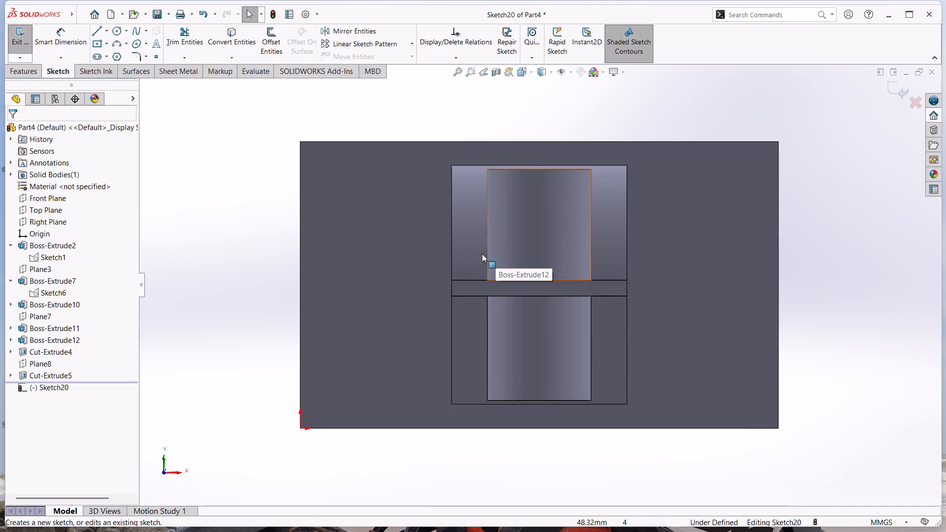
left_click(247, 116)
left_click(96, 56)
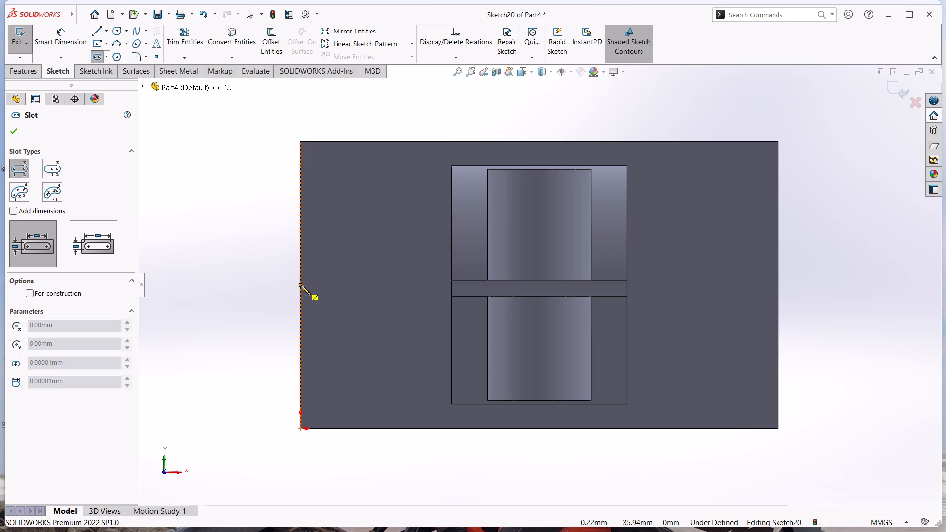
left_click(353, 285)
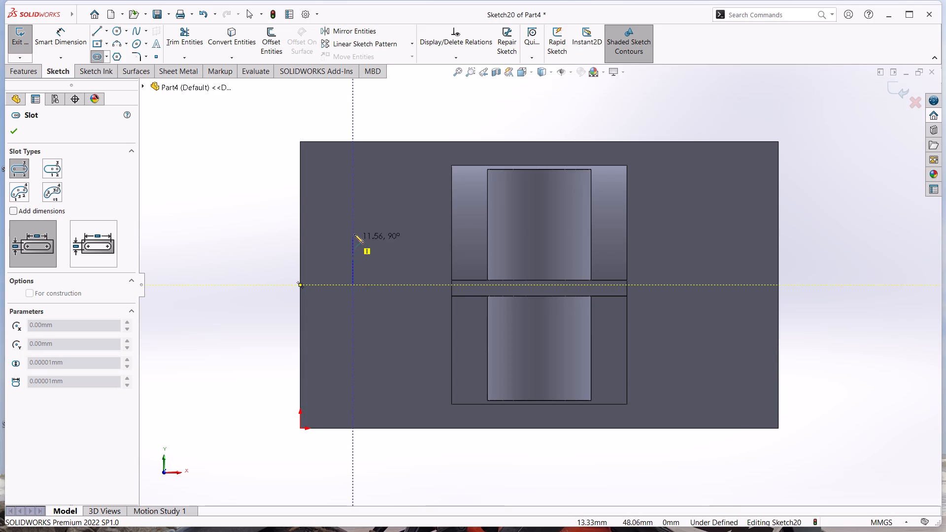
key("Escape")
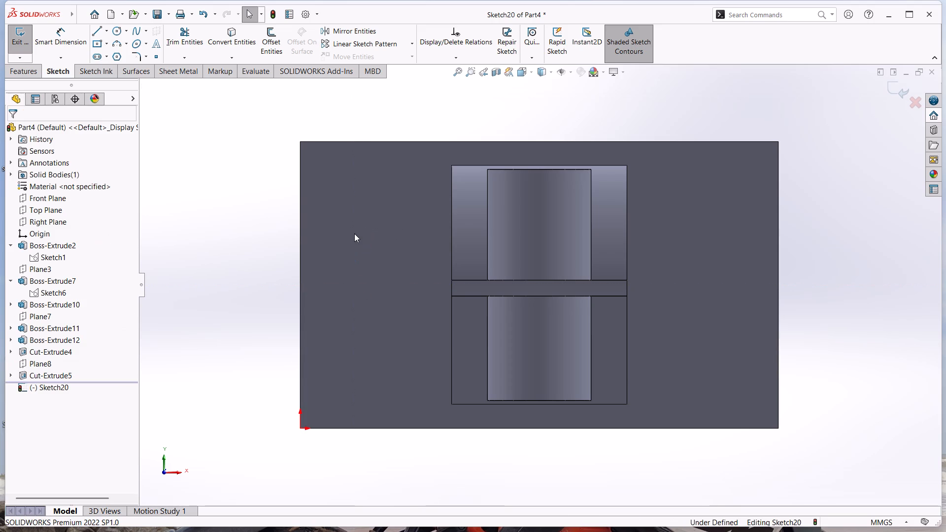
Sketch a vertical straight slot near the base's left edge, about 19 mm between arc centres and 8.9 mm wide.
left_click(99, 57)
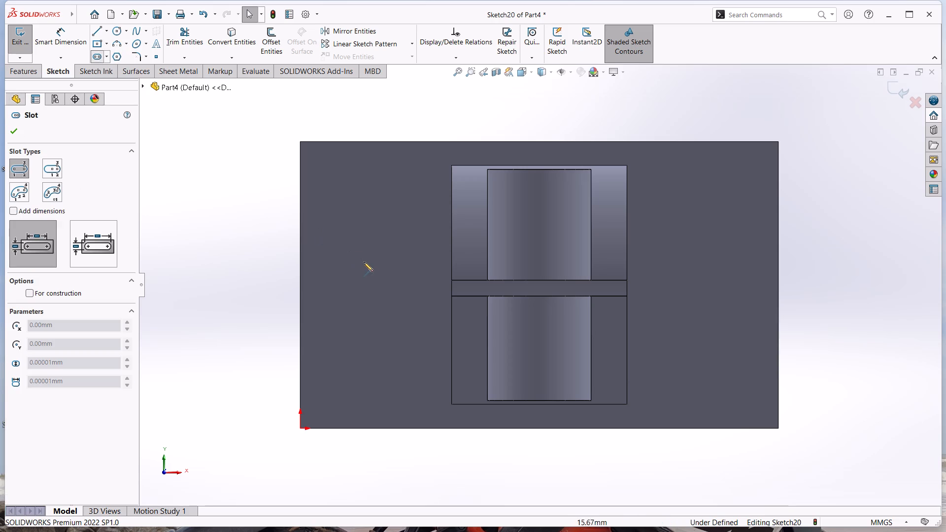
left_click(355, 259)
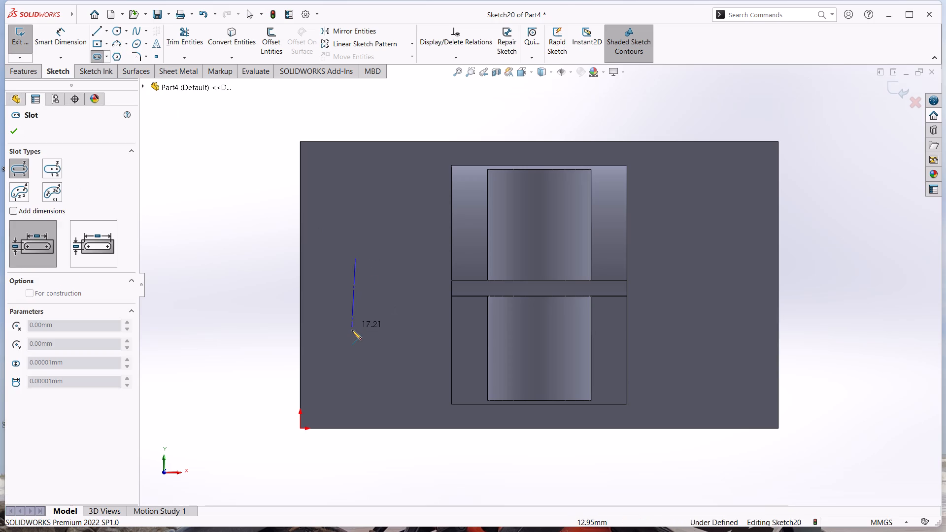
left_click(356, 334)
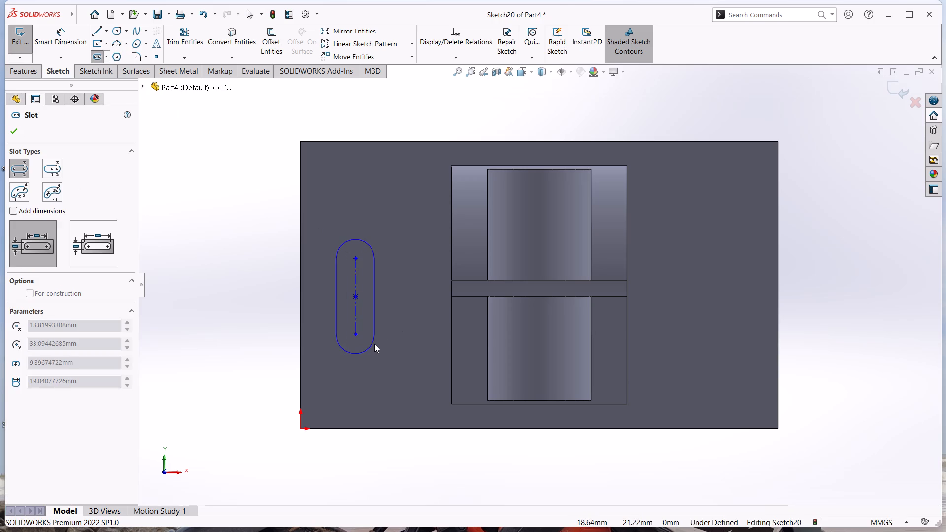
left_click(373, 340)
key("Escape")
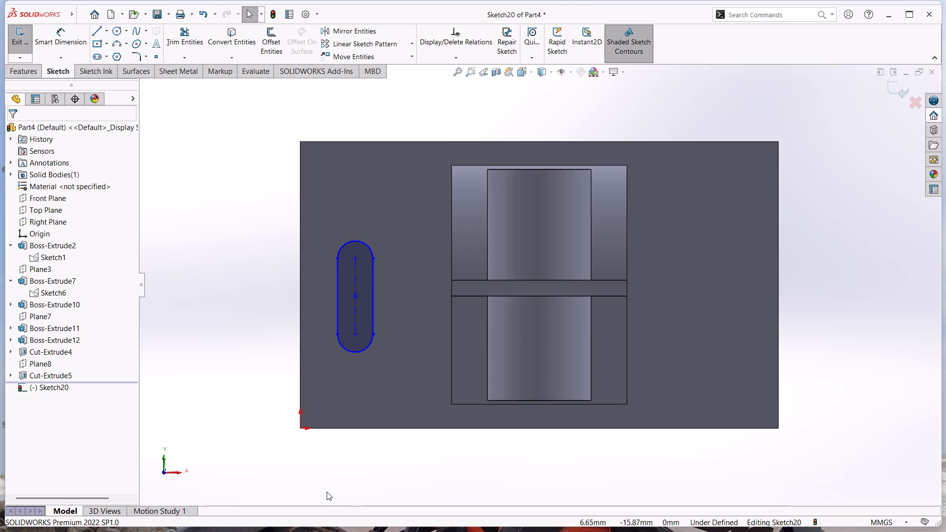
key("Escape")
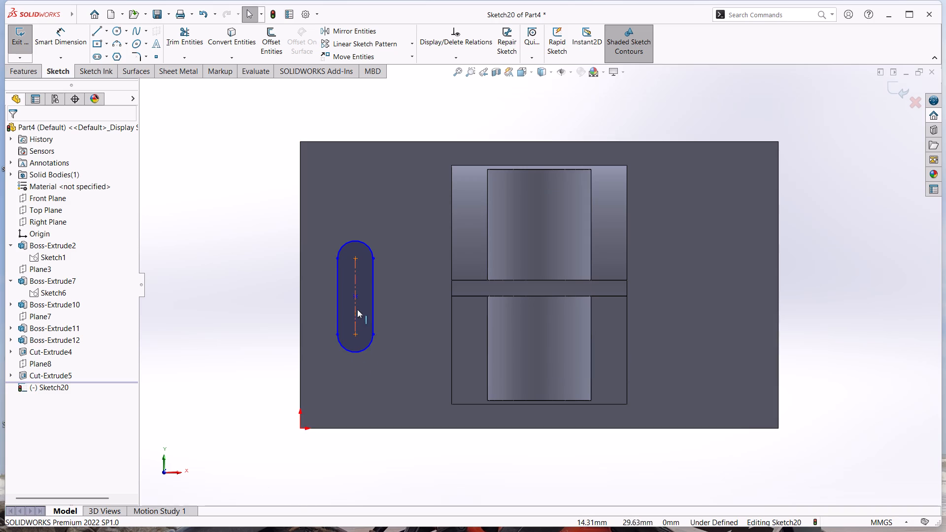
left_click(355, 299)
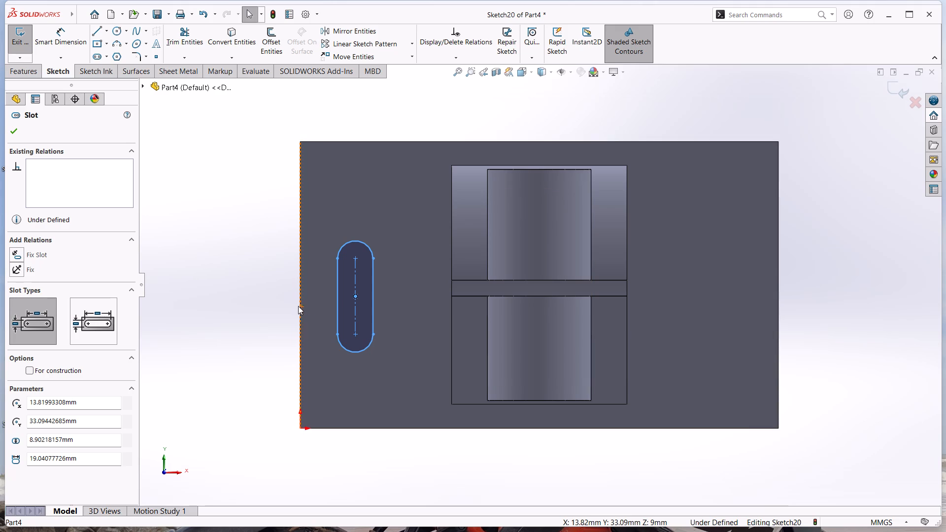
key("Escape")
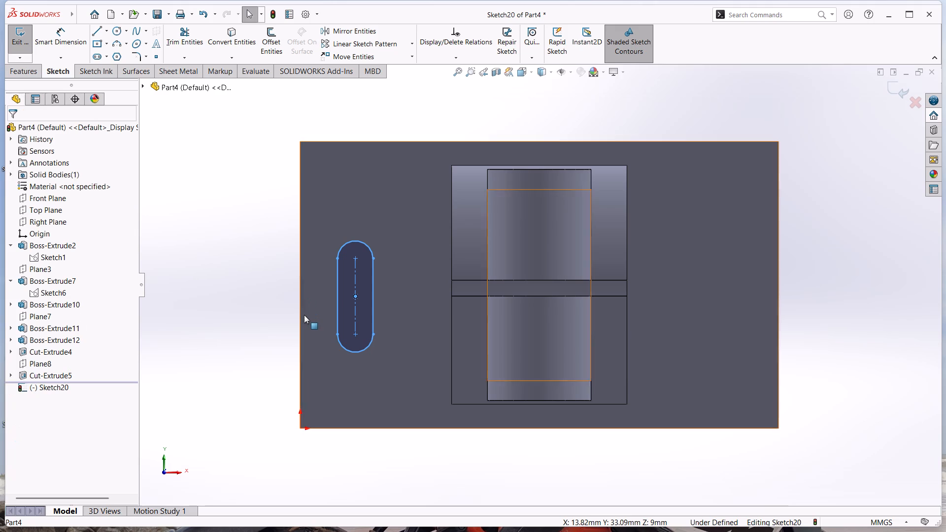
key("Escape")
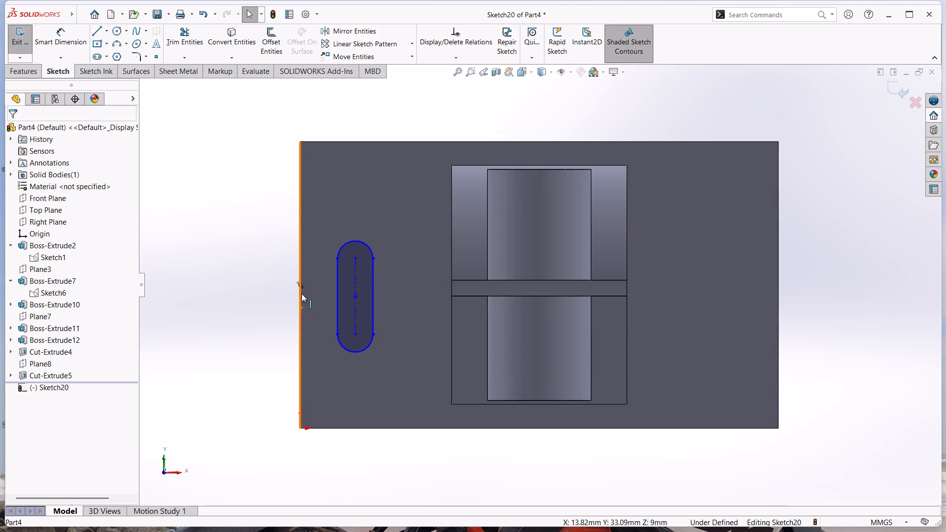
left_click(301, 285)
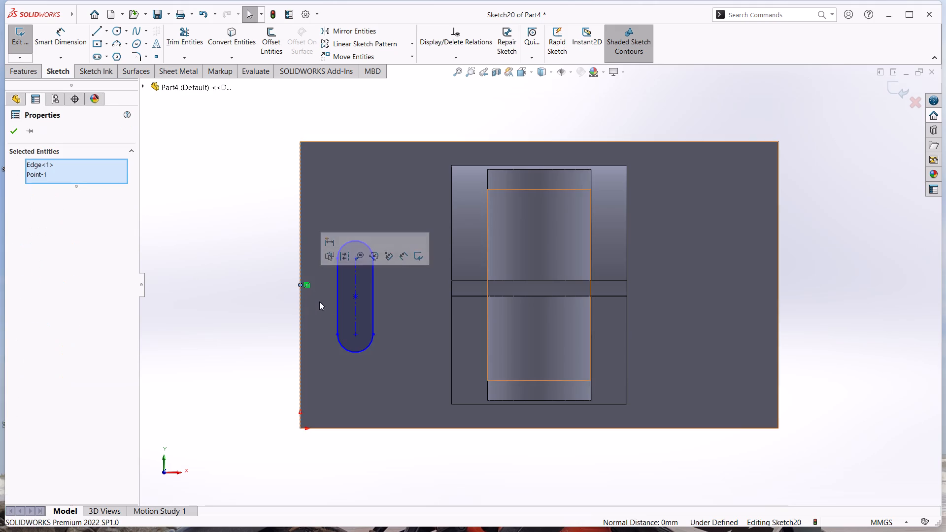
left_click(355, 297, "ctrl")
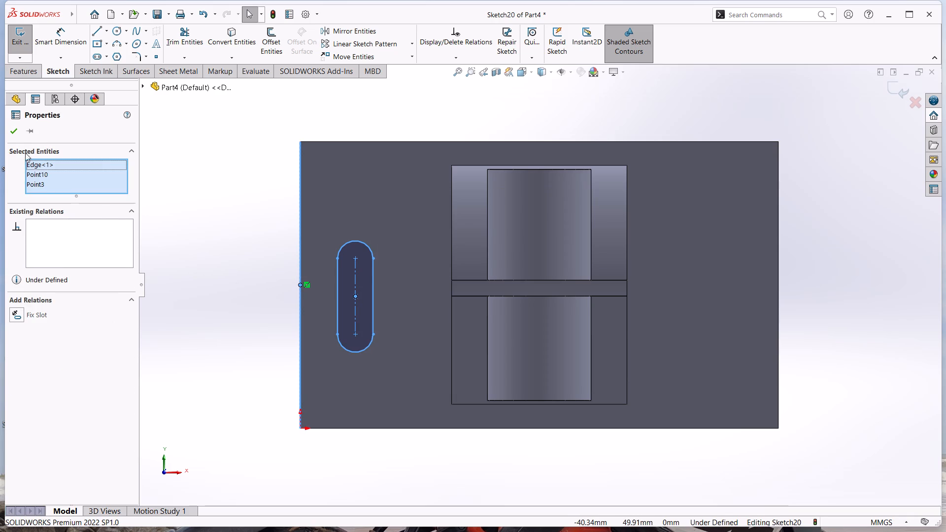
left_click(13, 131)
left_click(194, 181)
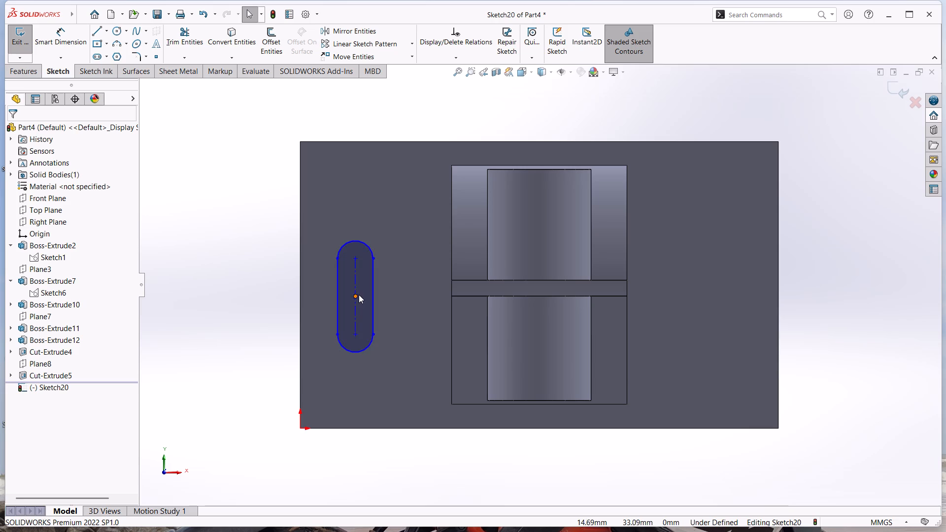
Add a horizontal relation between the slot's centre point and the midpoint of the base's left edge.
left_click(355, 294)
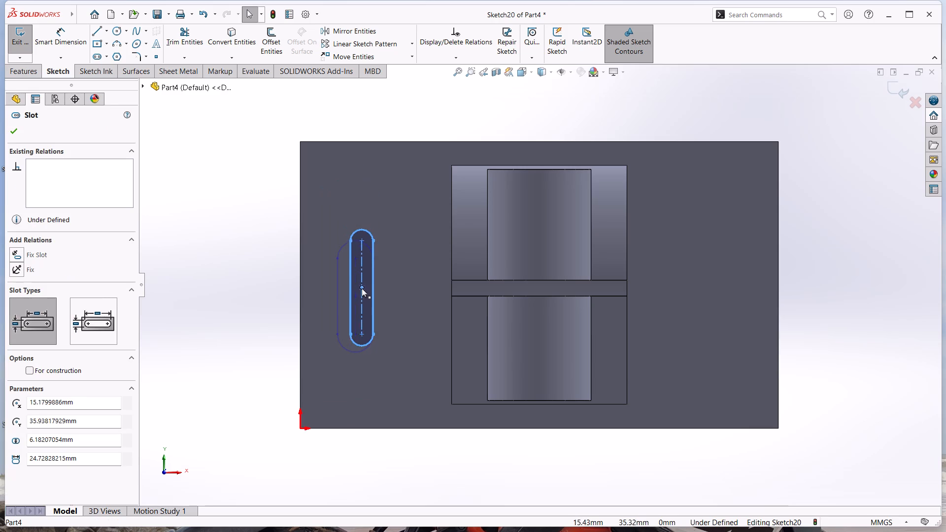
left_click(343, 453)
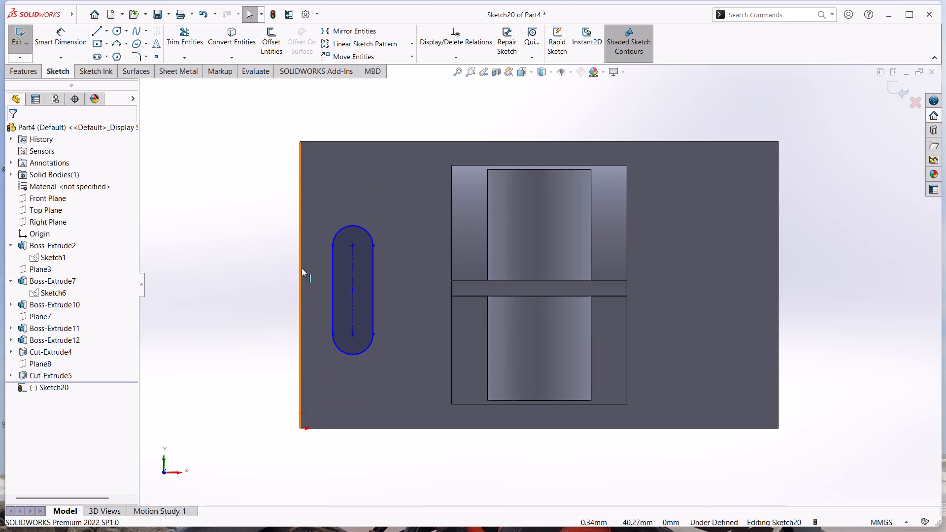
left_click(299, 286)
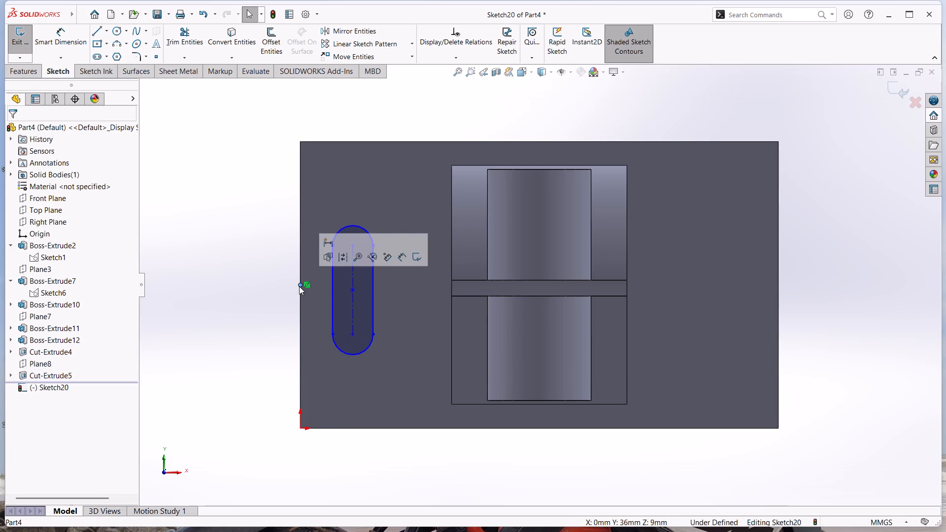
left_click(352, 290, "ctrl")
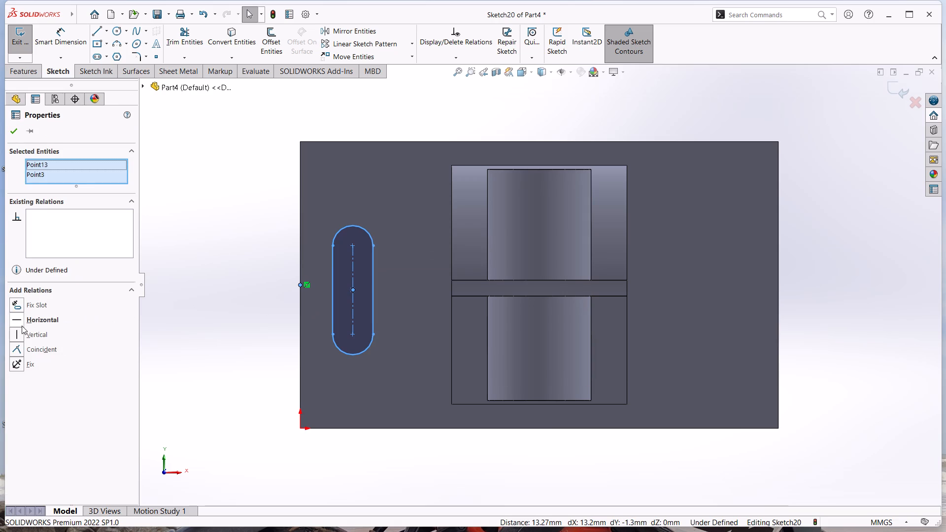
left_click(17, 319)
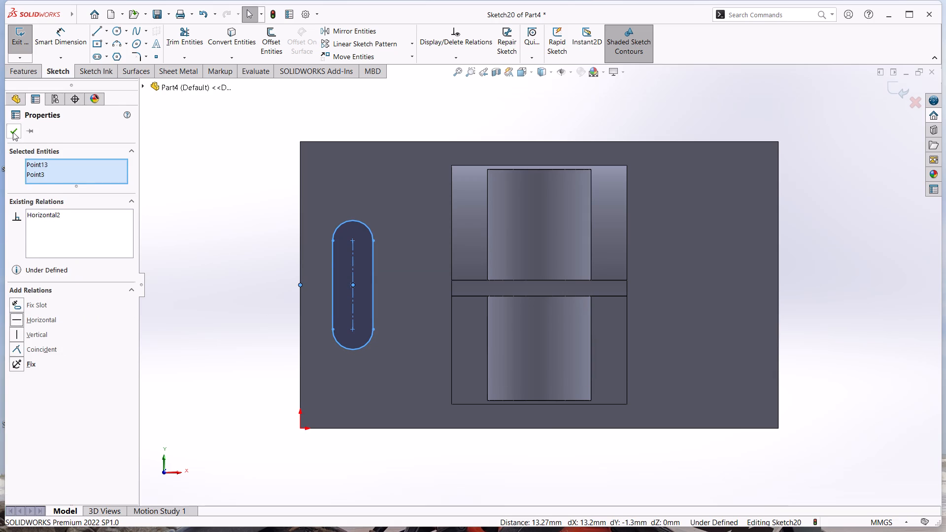
left_click(13, 132)
left_click(217, 264)
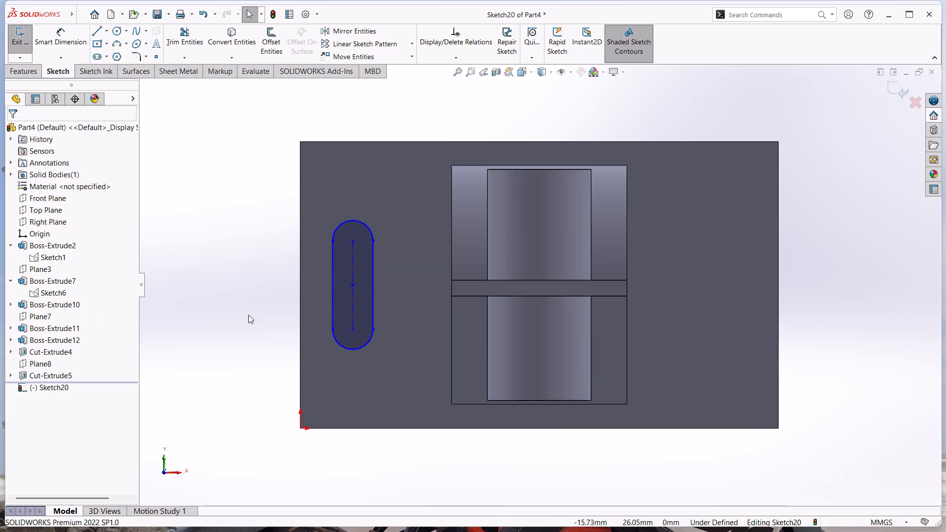
Dimension the slot's width between its two straight sides as 12 mm.
left_click(60, 31)
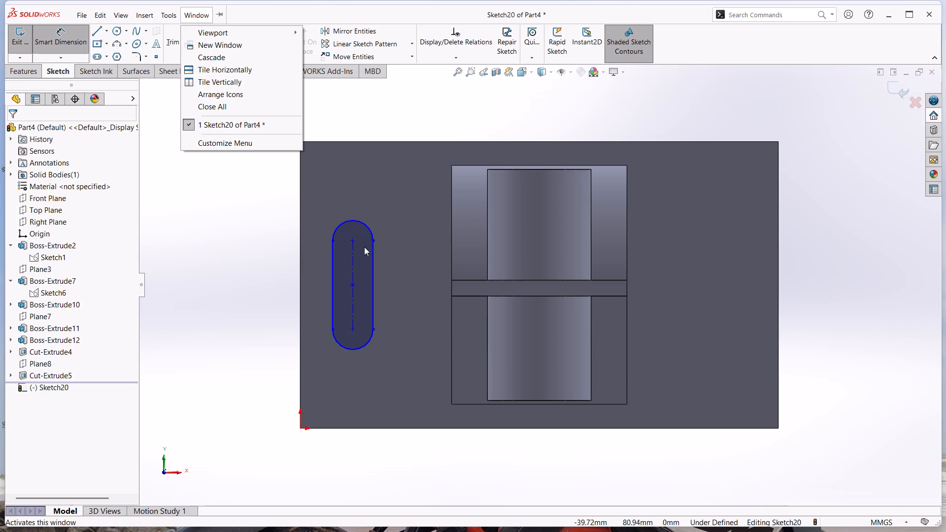
left_click(289, 251)
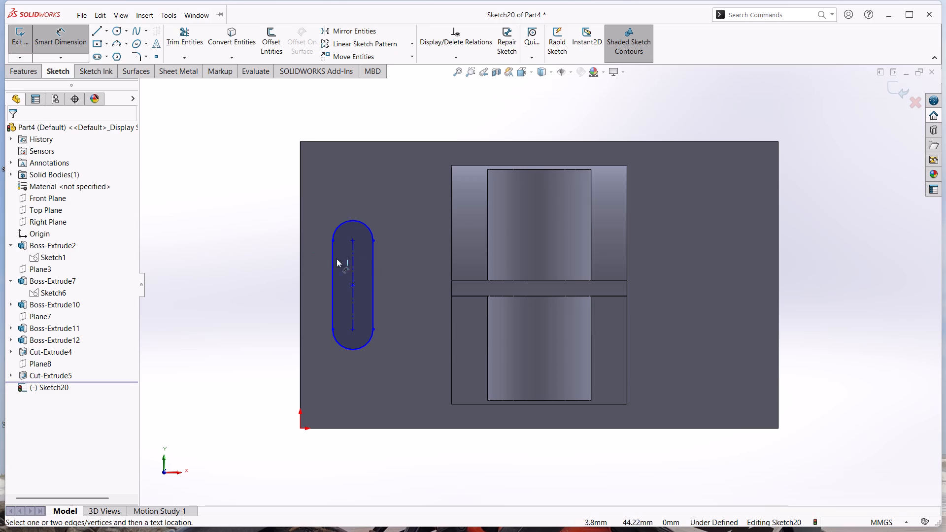
left_click(372, 272)
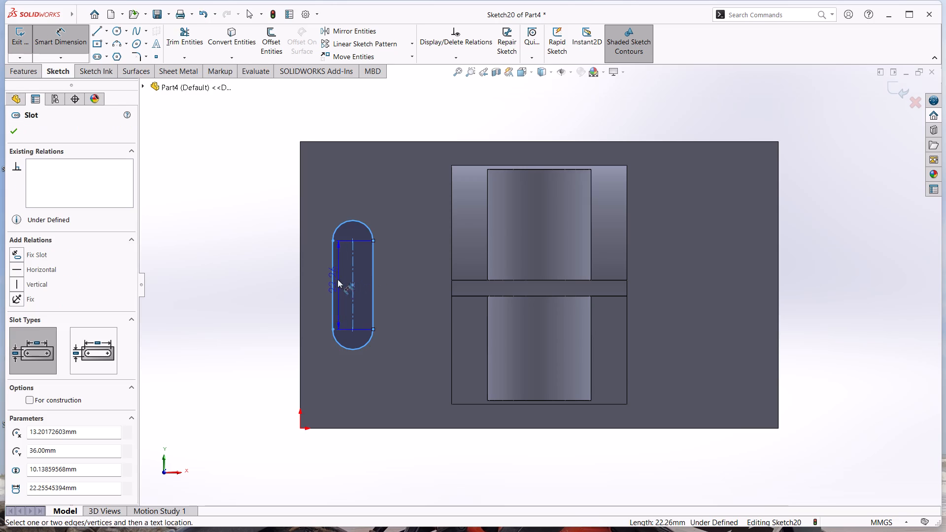
left_click(331, 279)
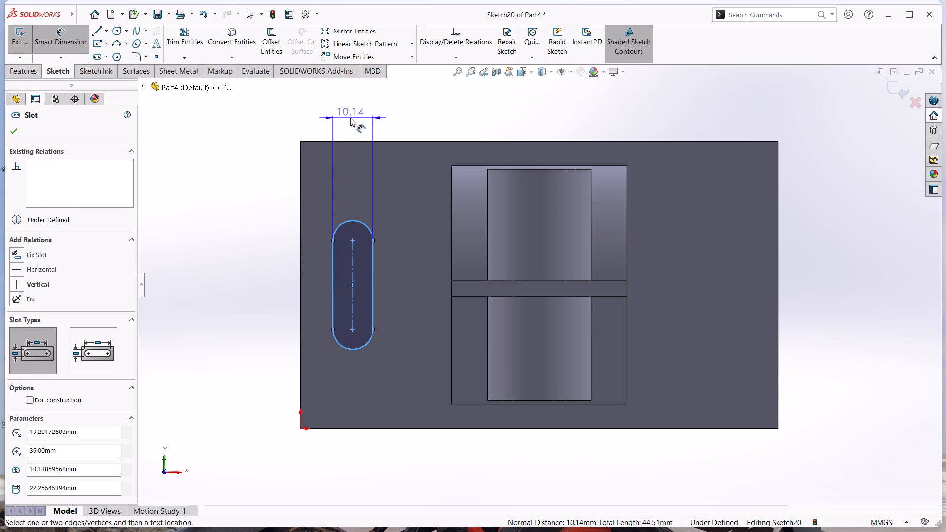
left_click(350, 118)
type("12")
key("Return")
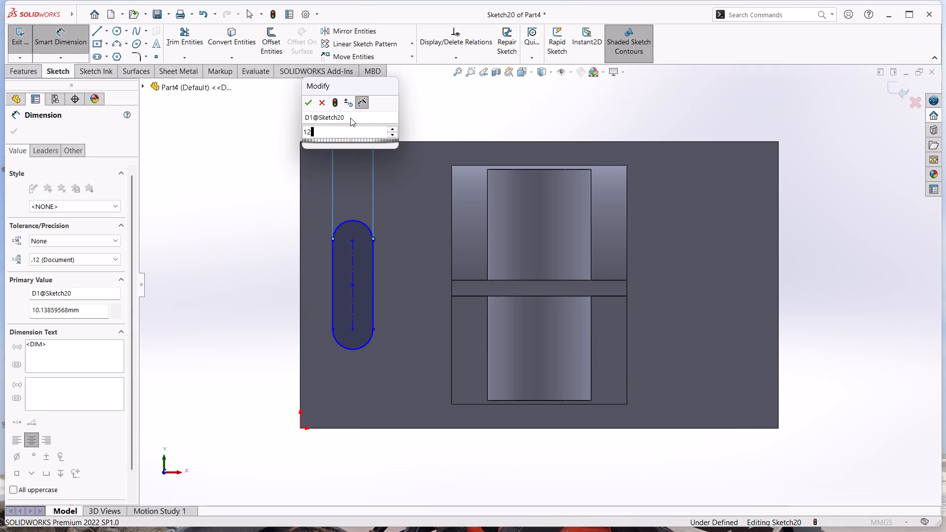
left_click(243, 207)
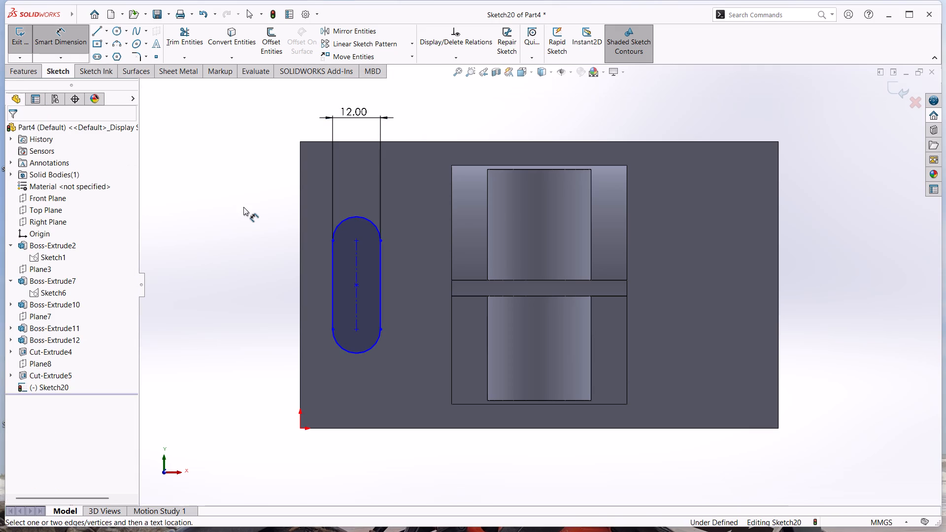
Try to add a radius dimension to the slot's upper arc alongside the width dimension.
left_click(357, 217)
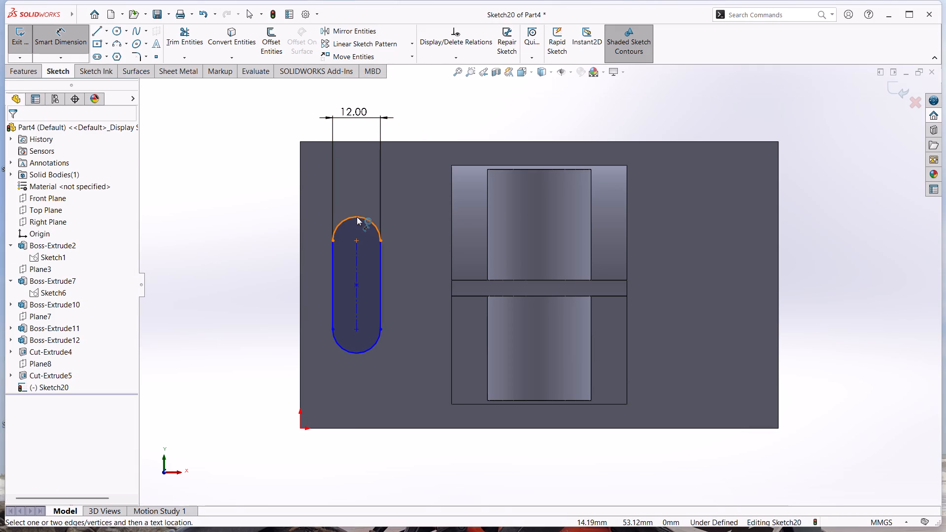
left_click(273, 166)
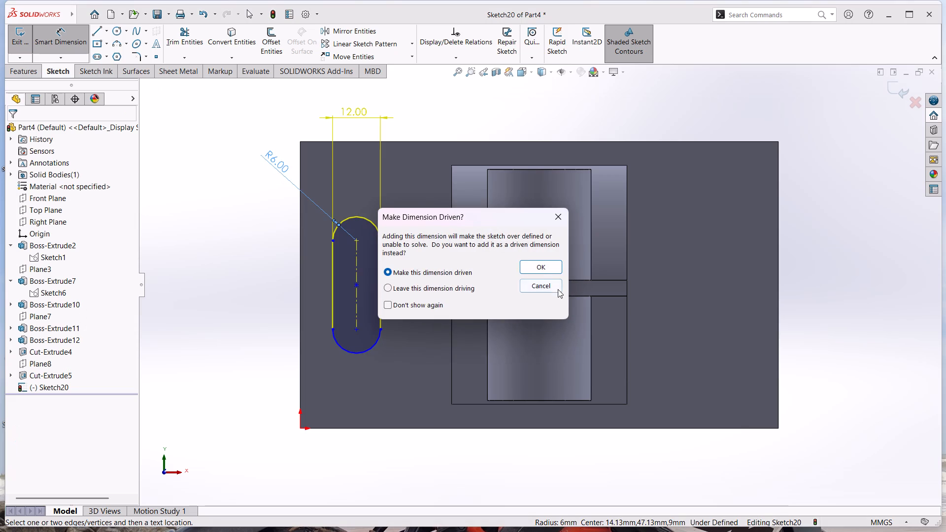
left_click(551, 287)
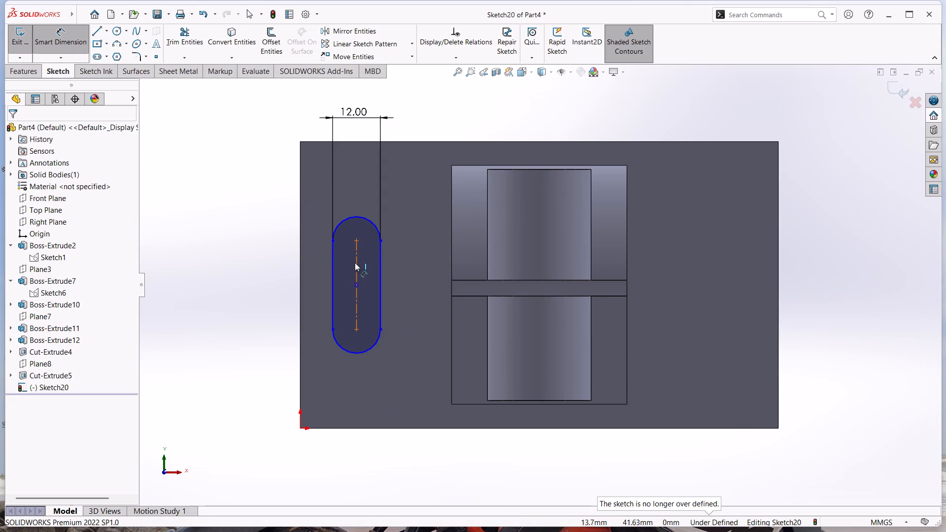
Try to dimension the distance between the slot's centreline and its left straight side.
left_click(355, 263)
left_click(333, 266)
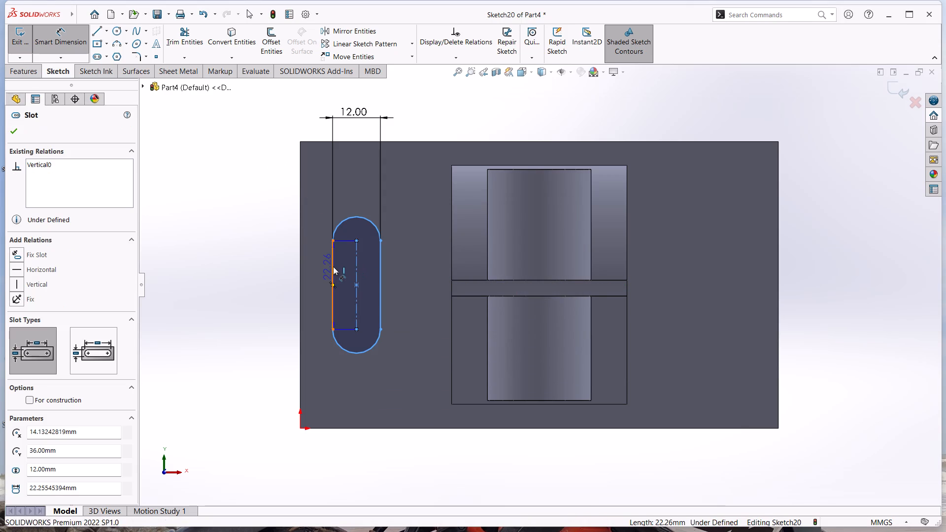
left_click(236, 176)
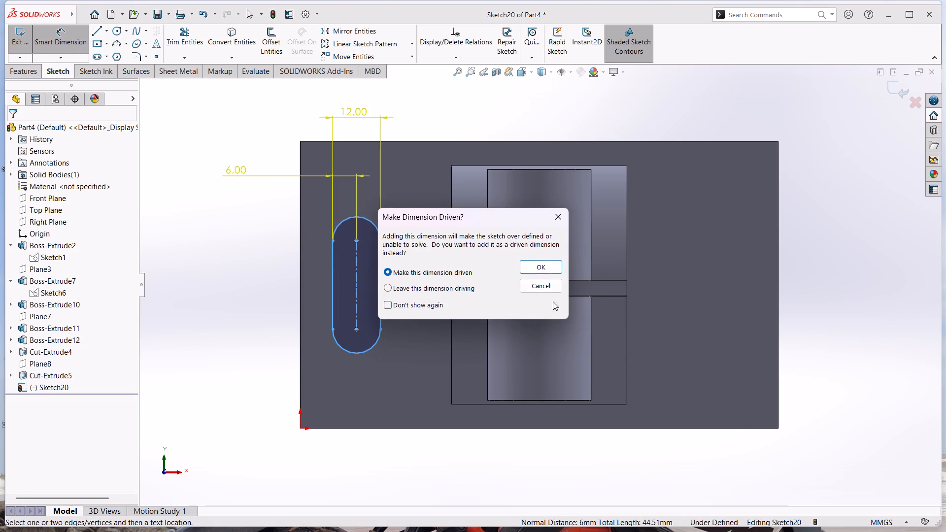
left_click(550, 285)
Replace the slot's width dimension with a 6 mm radius dimension on its upper arc.
left_click(358, 118)
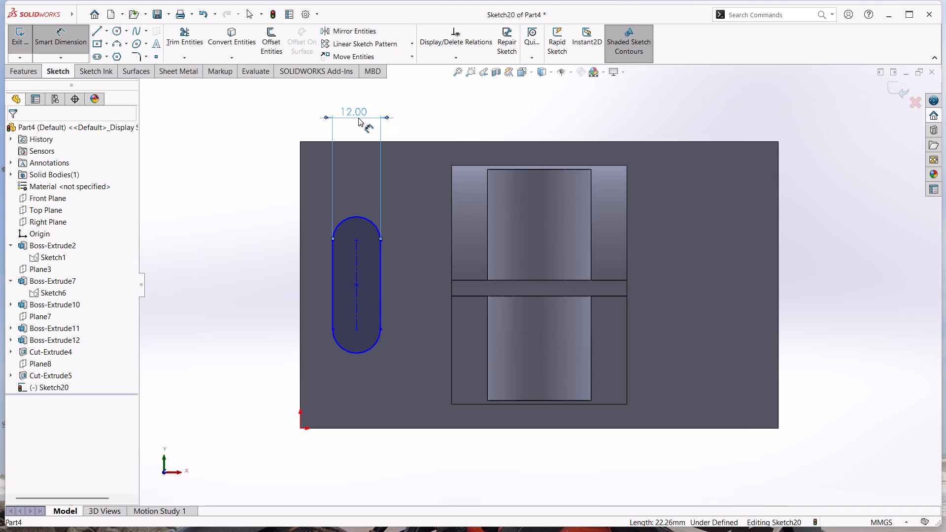
key("Delete")
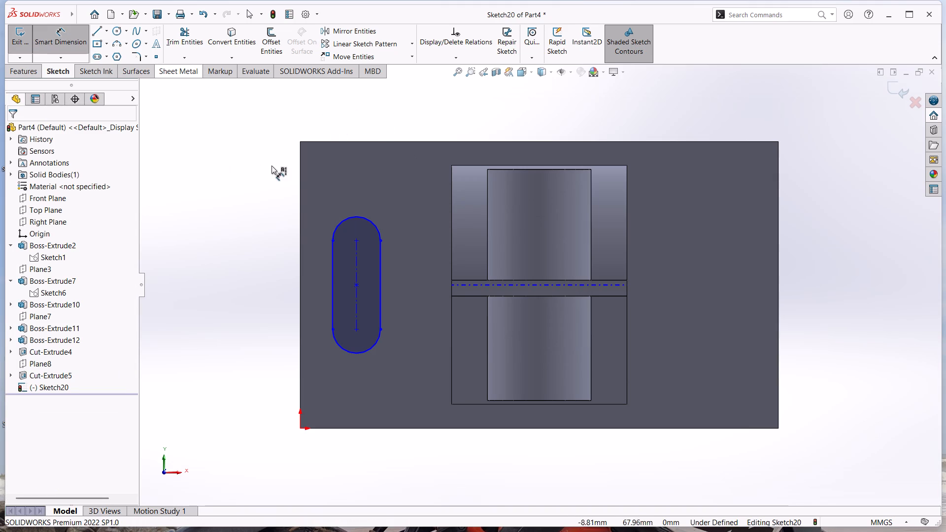
left_click(342, 221)
left_click(260, 170)
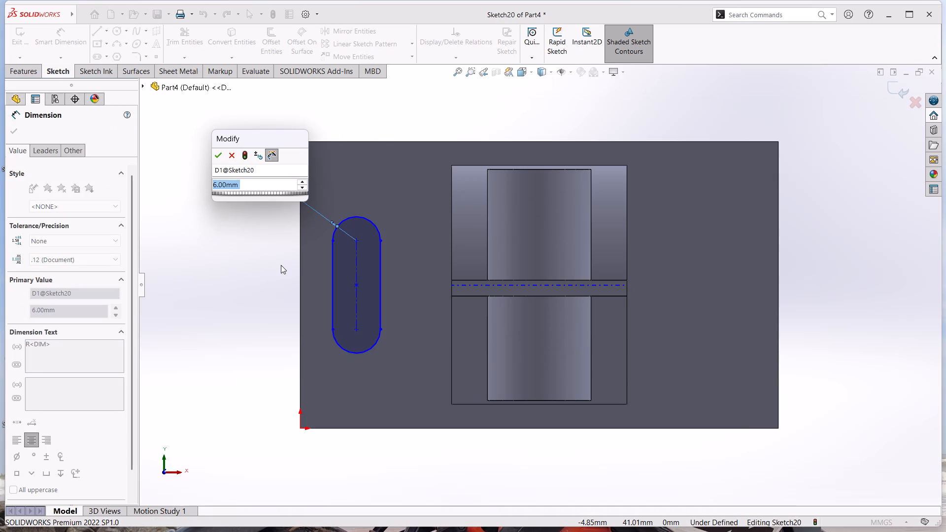
key("Return")
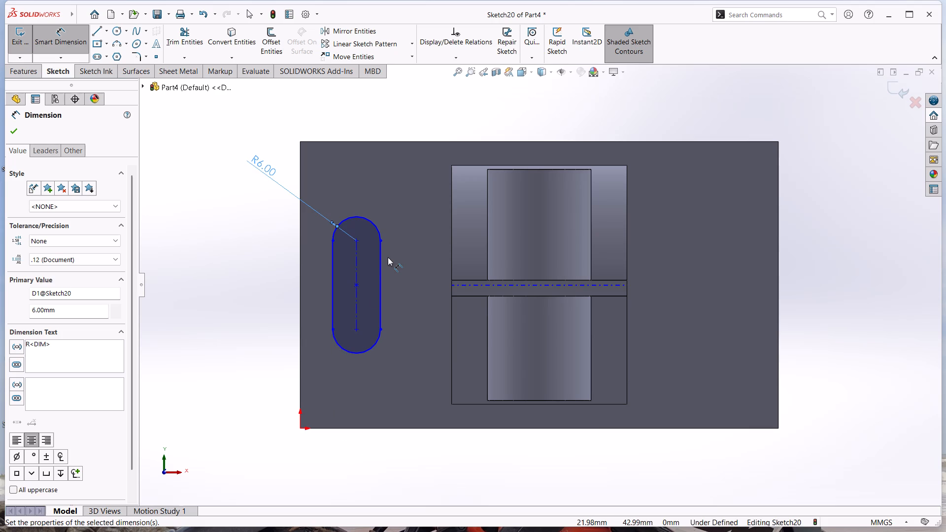
Dimension the vertical distance from the slot's centre point to the upper arc's centre as 11 mm.
left_click(356, 286)
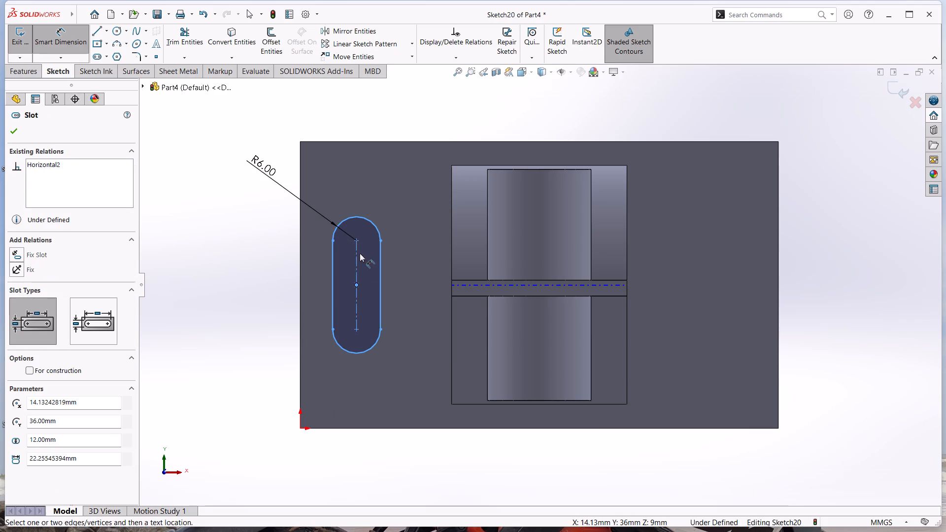
left_click(357, 240)
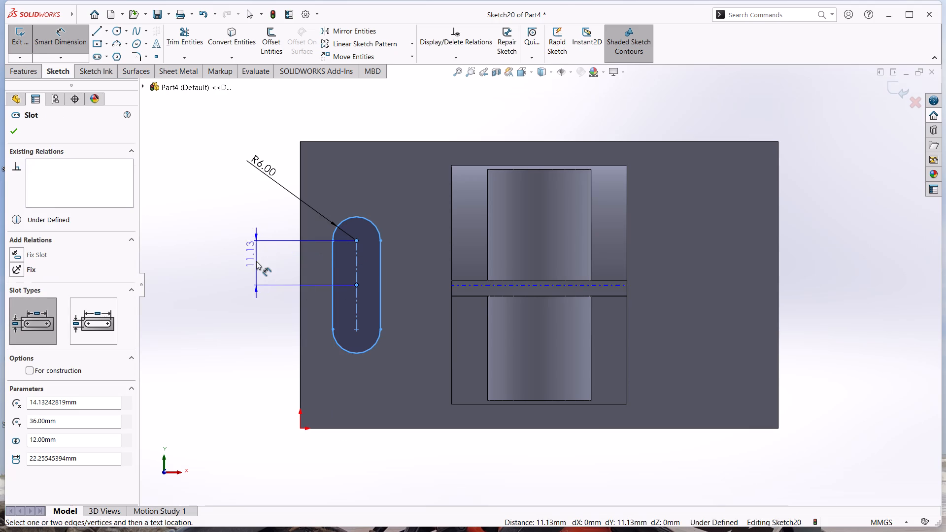
left_click(256, 262)
type("11")
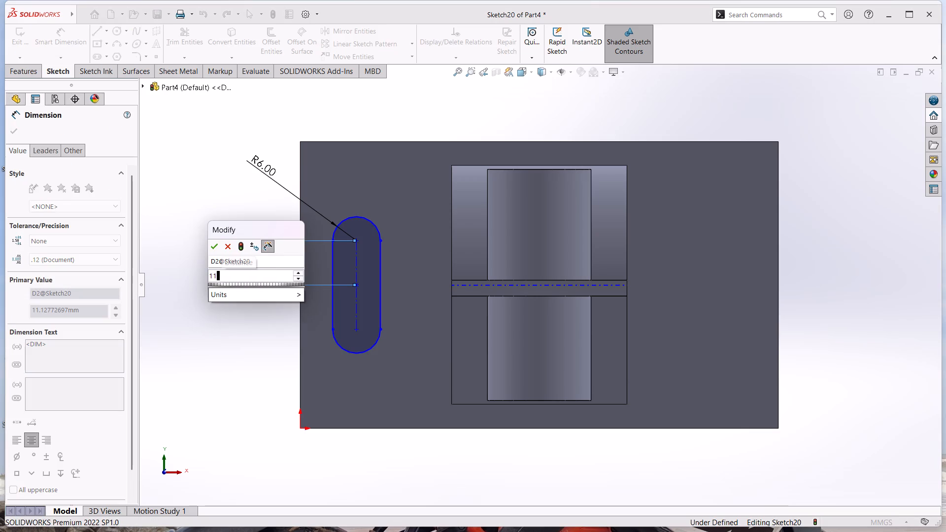
key("Return")
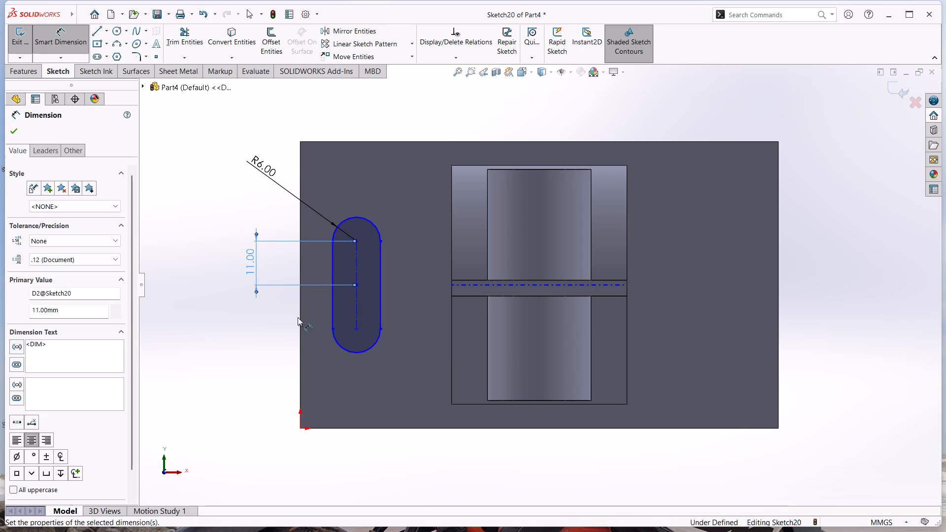
left_click(271, 366)
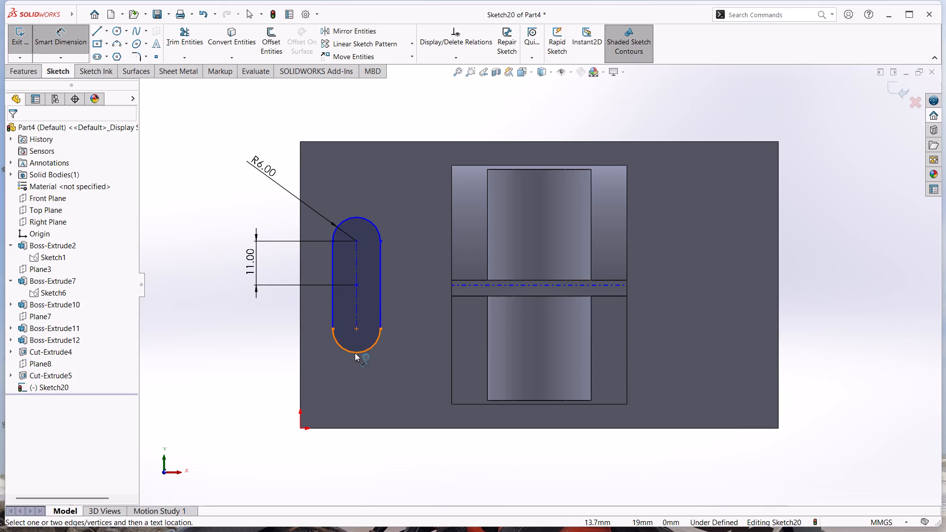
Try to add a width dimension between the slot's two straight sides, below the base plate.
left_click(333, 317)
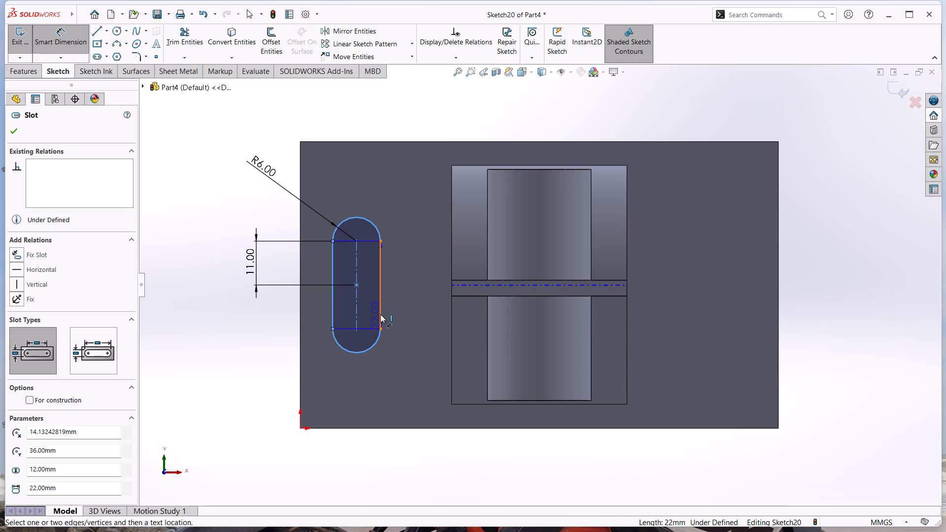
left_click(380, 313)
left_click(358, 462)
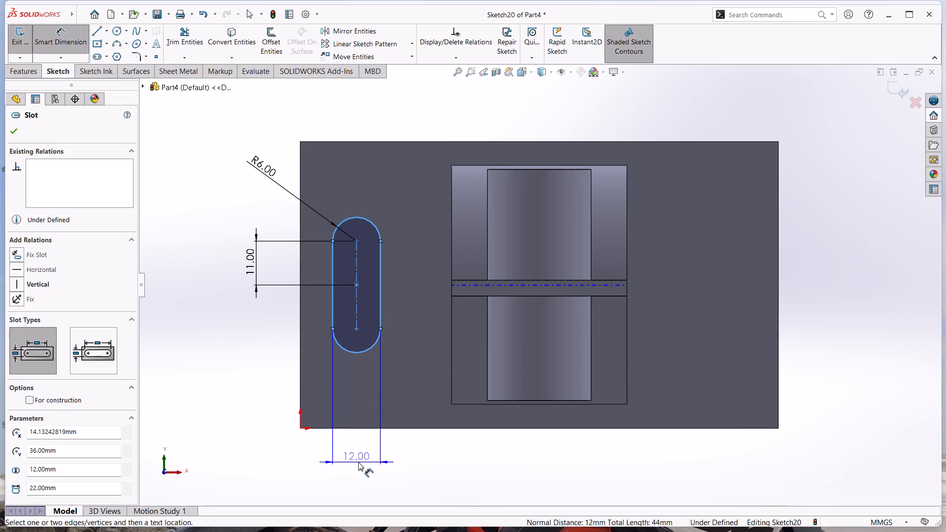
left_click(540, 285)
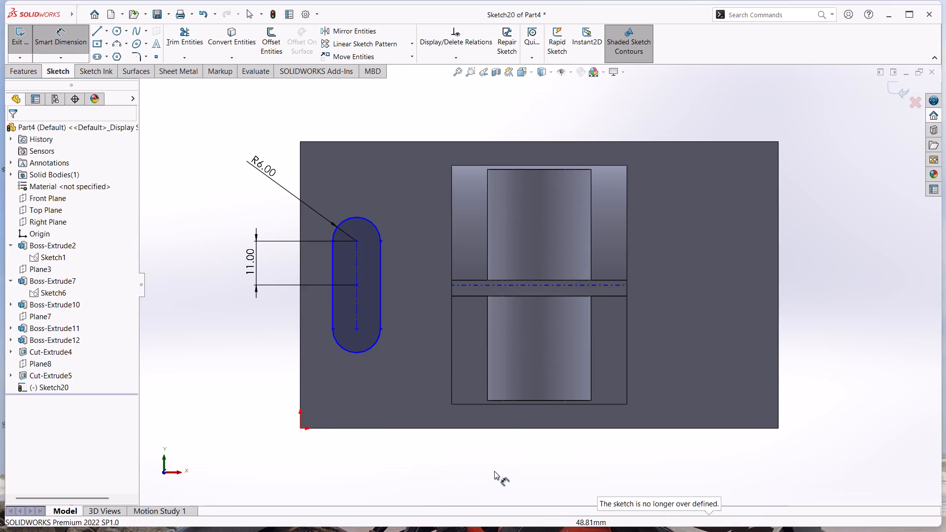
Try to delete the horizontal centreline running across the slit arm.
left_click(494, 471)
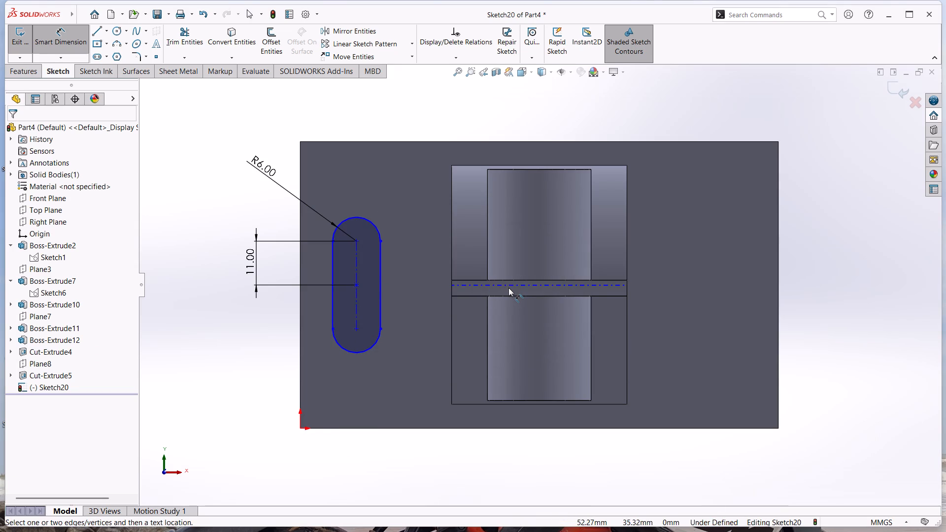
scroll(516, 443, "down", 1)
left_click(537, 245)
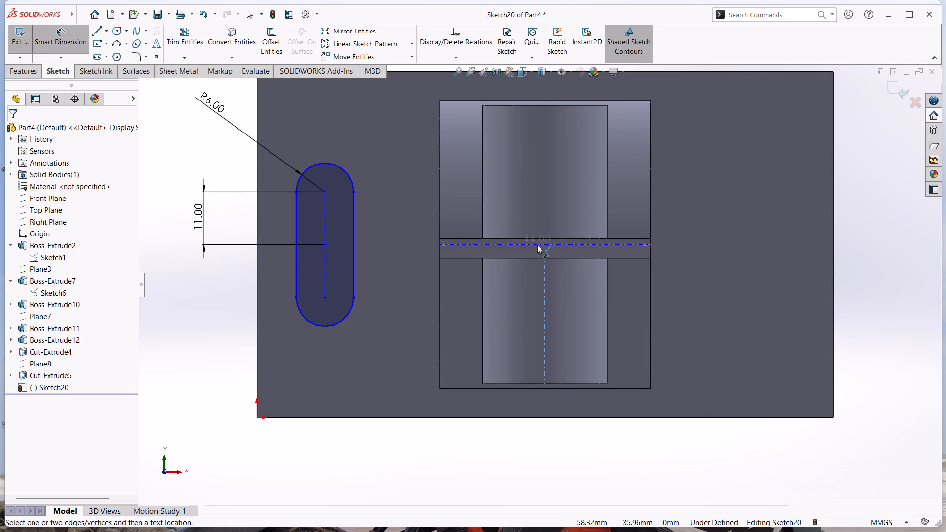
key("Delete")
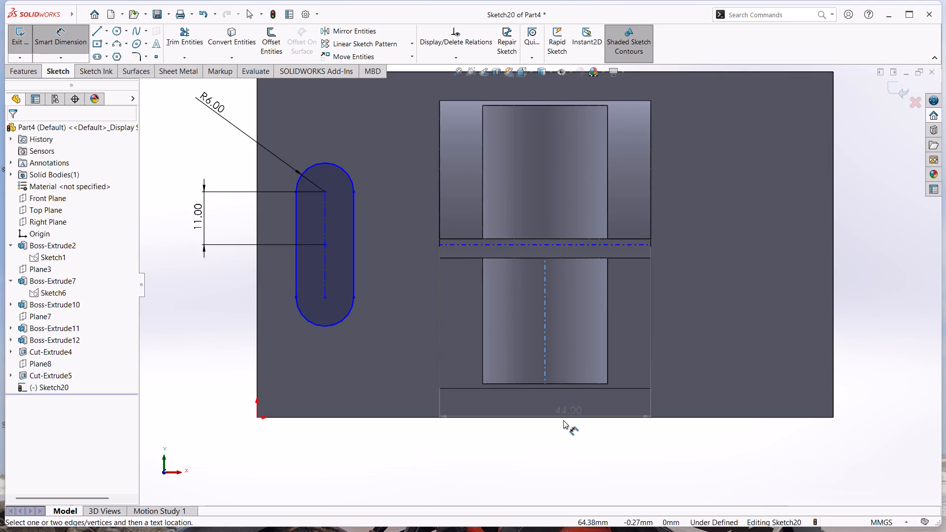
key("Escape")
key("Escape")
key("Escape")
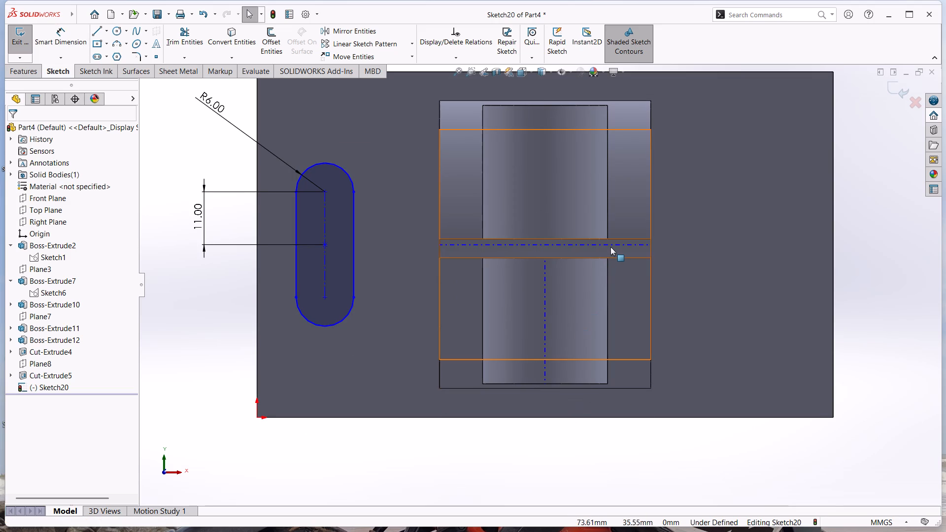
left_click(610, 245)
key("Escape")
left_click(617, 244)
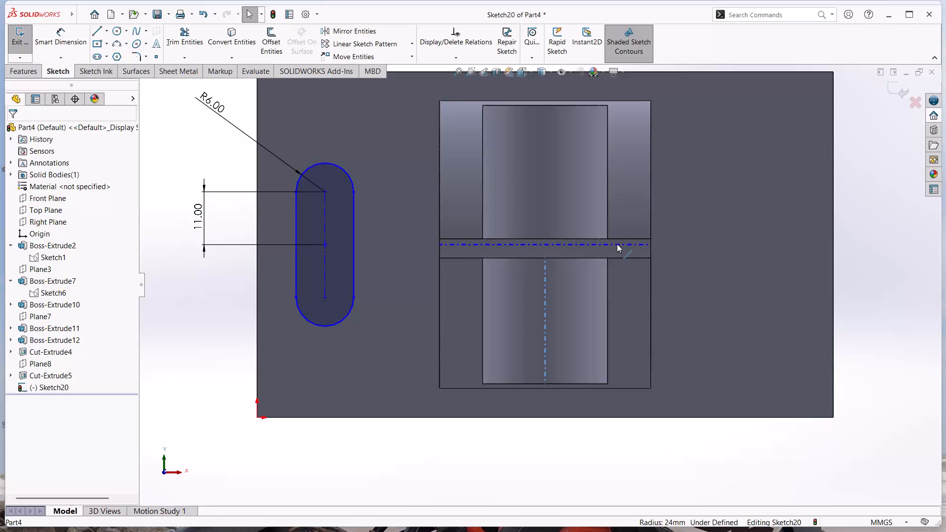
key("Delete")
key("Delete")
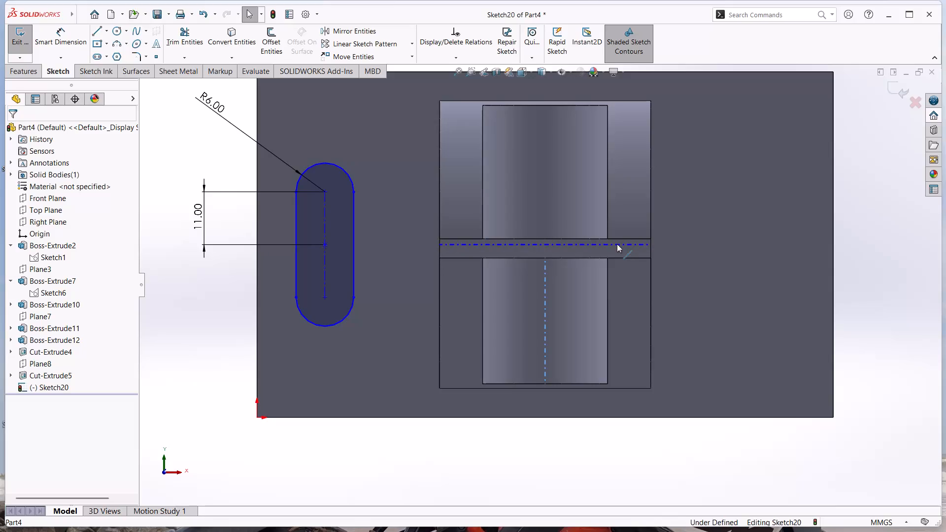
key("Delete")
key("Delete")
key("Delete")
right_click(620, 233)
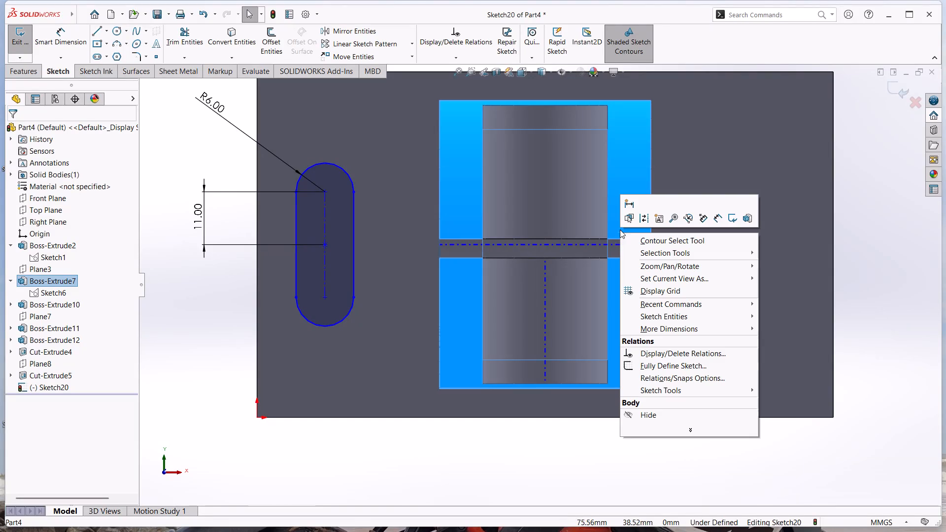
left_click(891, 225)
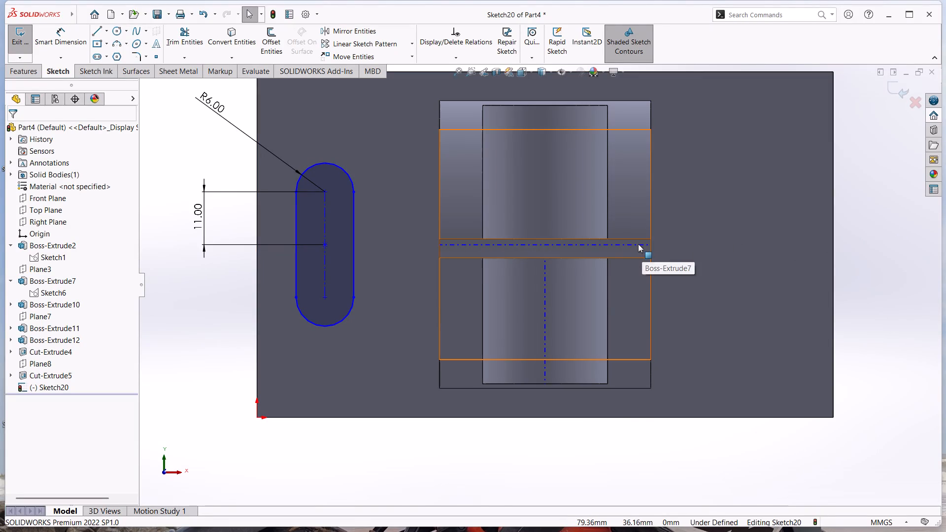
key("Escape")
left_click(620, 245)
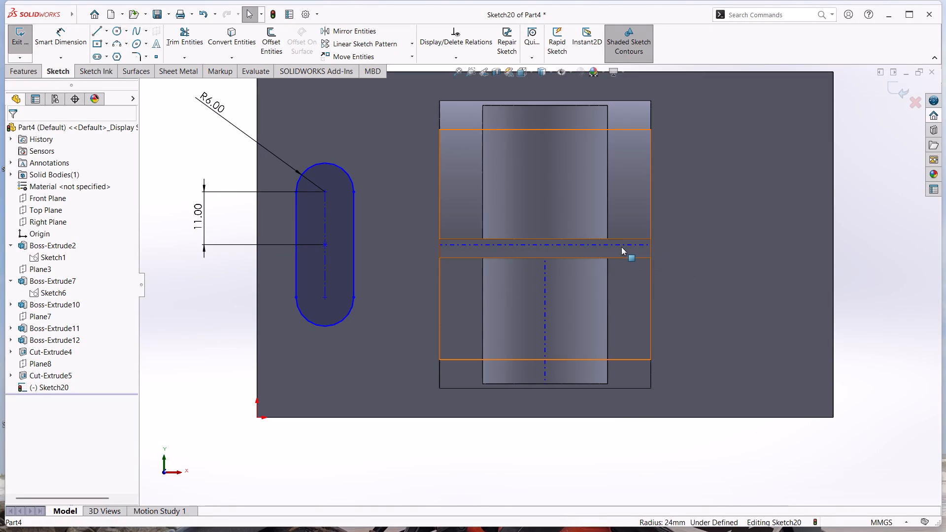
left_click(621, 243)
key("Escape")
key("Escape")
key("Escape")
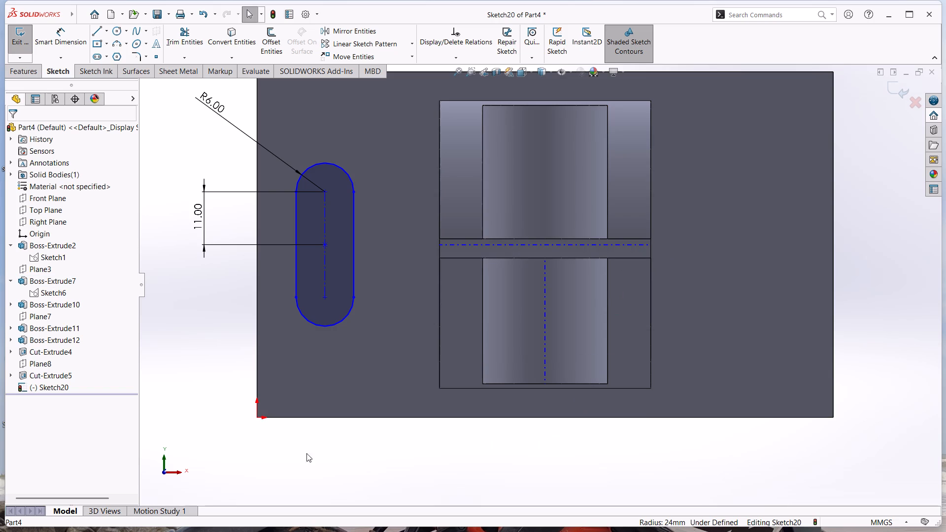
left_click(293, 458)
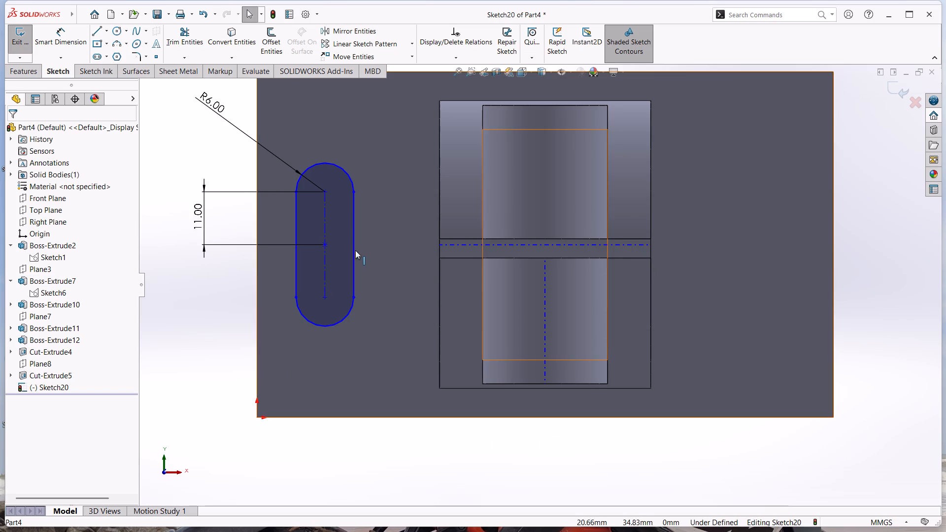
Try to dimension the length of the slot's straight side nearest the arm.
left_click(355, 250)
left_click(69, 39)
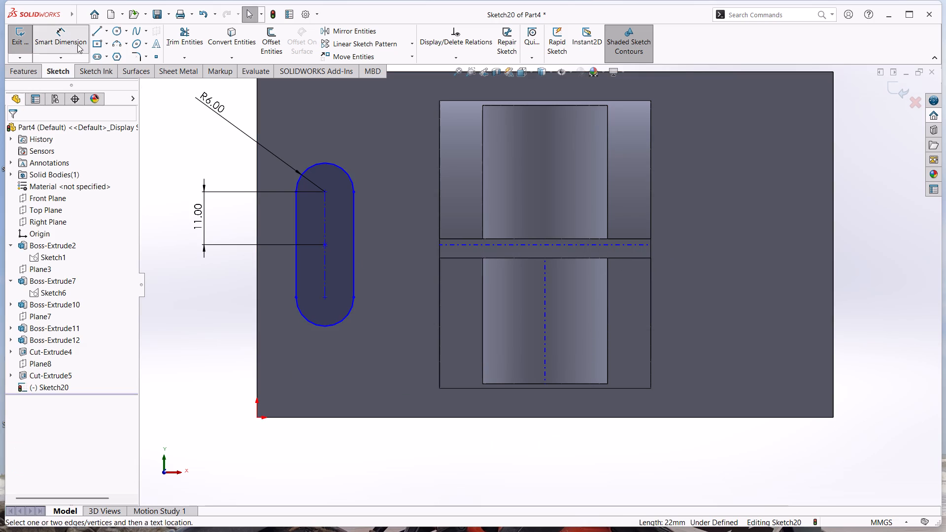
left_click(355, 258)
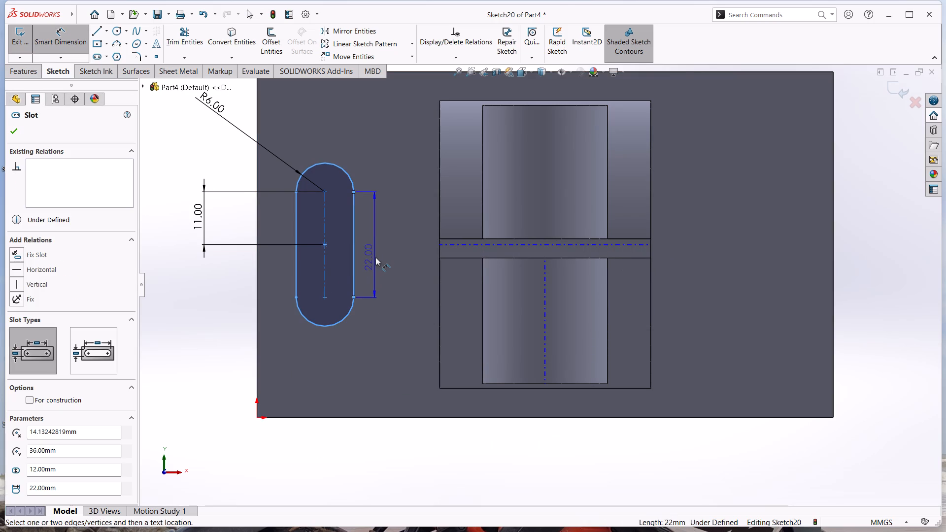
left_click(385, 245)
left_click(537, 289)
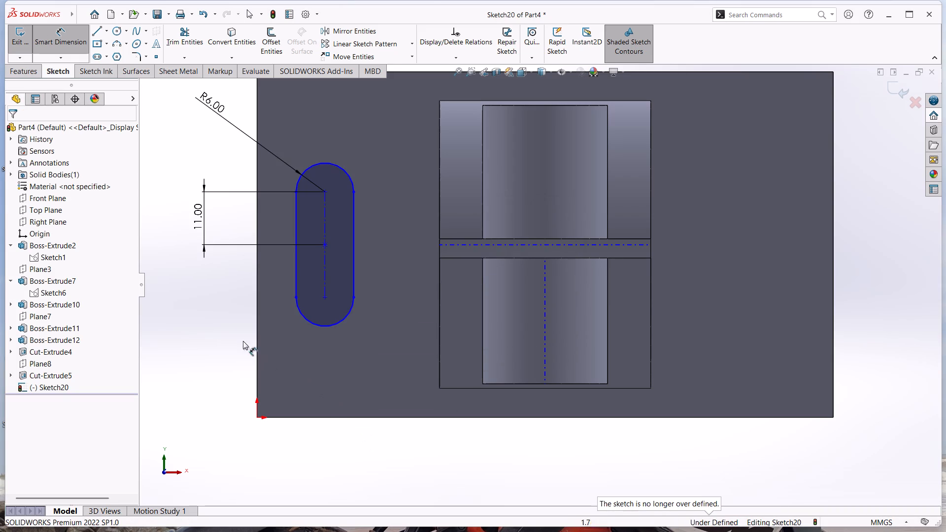
Replace the slot's 11 mm vertical dimension with a 22 mm length dimension on its outer straight side.
left_click(200, 223)
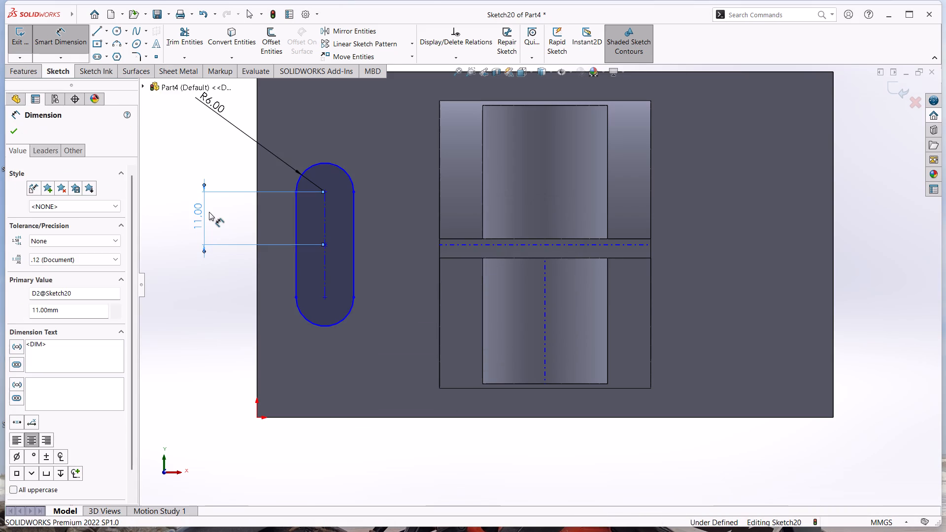
key("Delete")
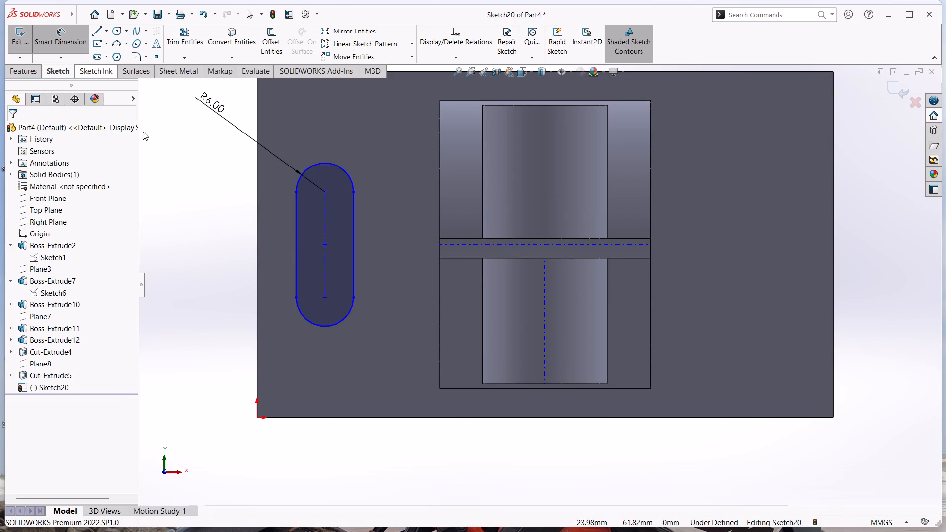
left_click(296, 234)
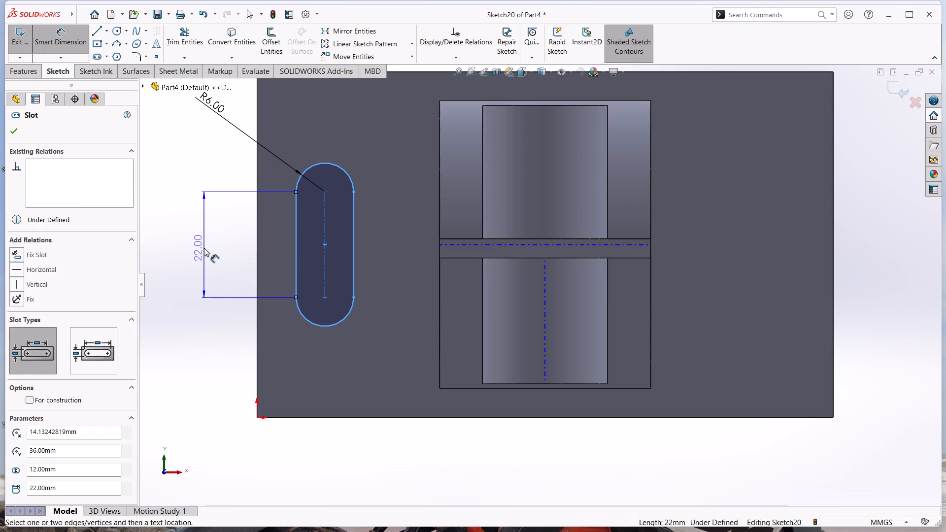
left_click(204, 248)
left_click(13, 125)
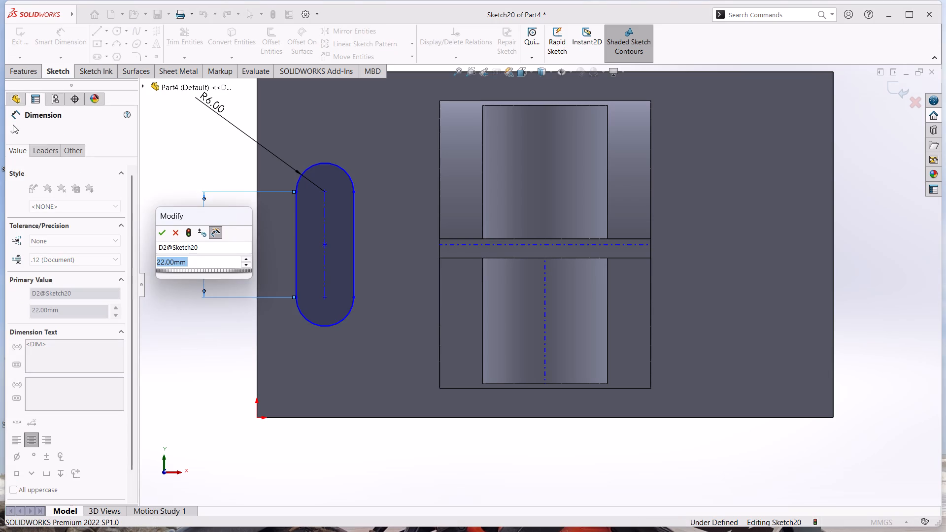
left_click(164, 235)
left_click(185, 397)
key("Escape")
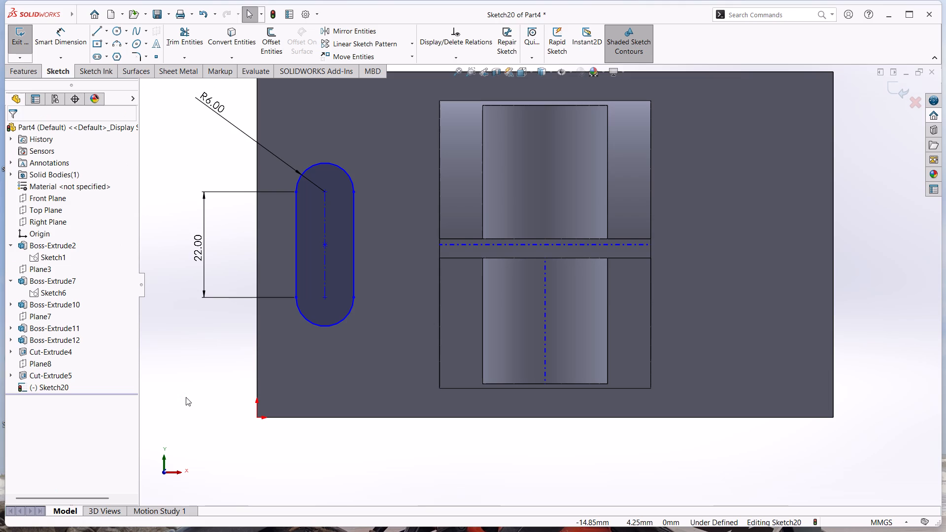
Apply Fully Define Sketch to all entities in the slot sketch, with both relations and dimensions included.
middle_click_drag(412, 500, 412, 500)
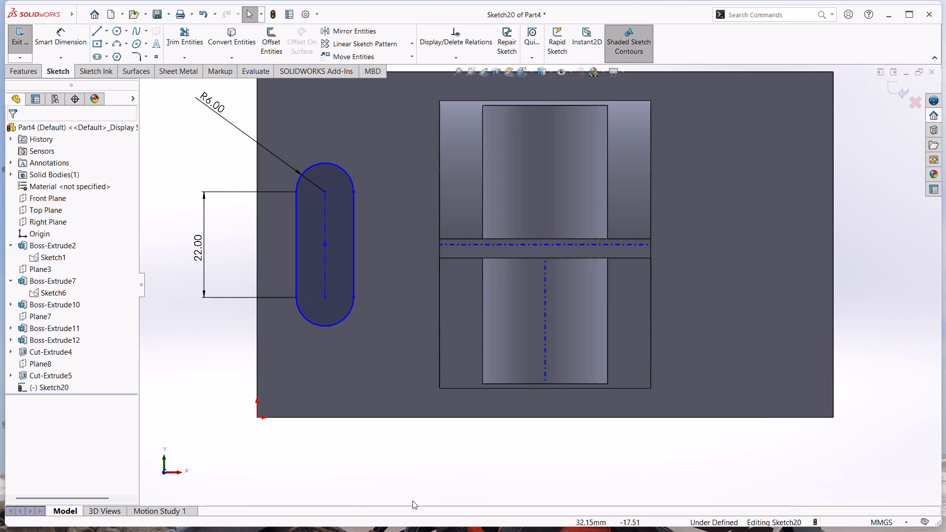
middle_click_drag(412, 500, 432, 462)
scroll(430, 439, "up", 2)
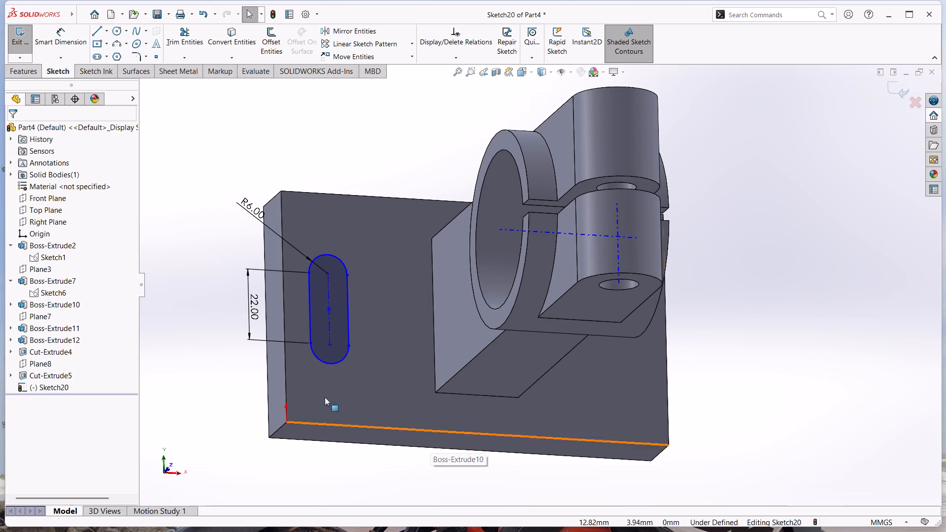
right_click(340, 363)
left_click(366, 427)
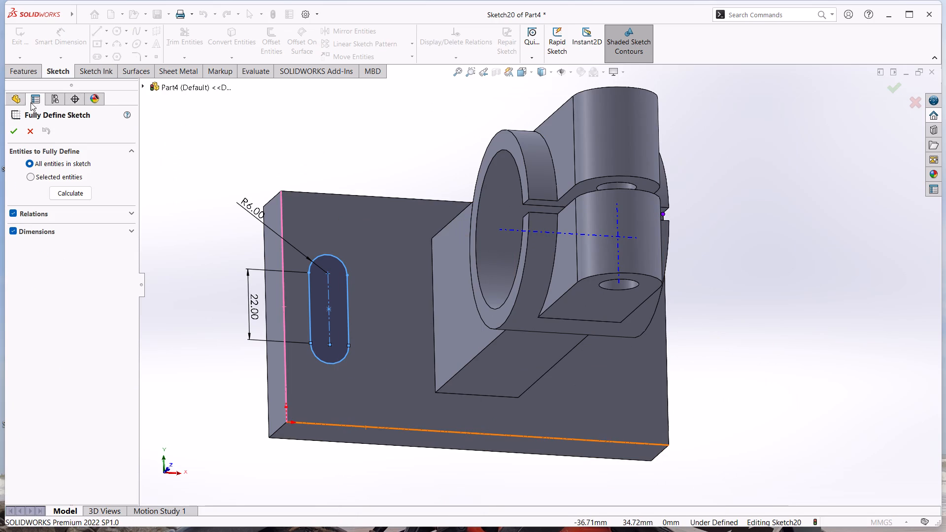
left_click(14, 129)
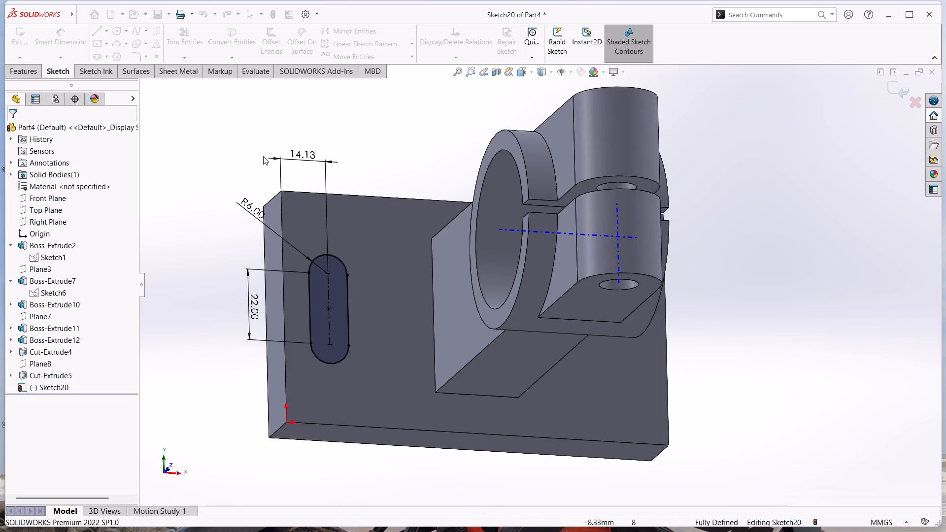
left_click(405, 136)
Draw a vertical centreline about 95 mm long through the middle of the base plate, extending past both long edges.
middle_click_drag(405, 143, 374, 178)
middle_click_drag(816, 178, 817, 177)
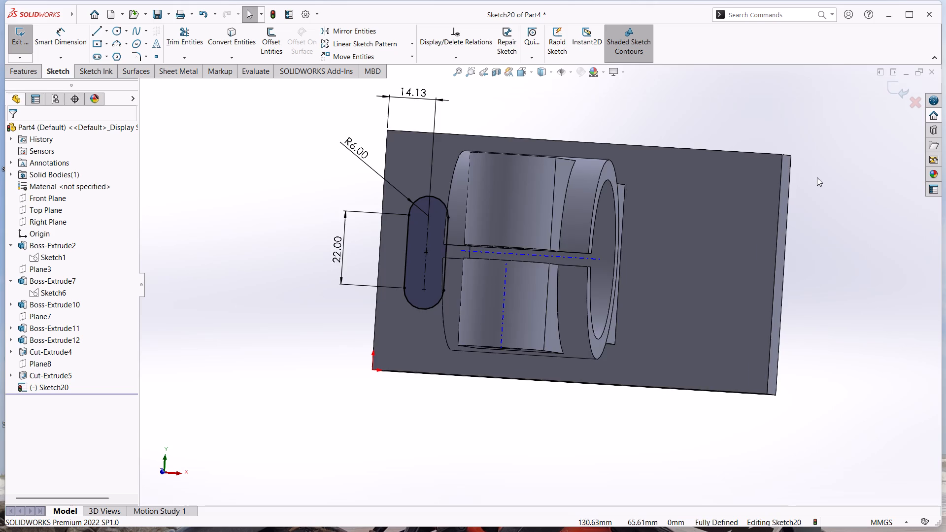
middle_click_drag(817, 177, 828, 173)
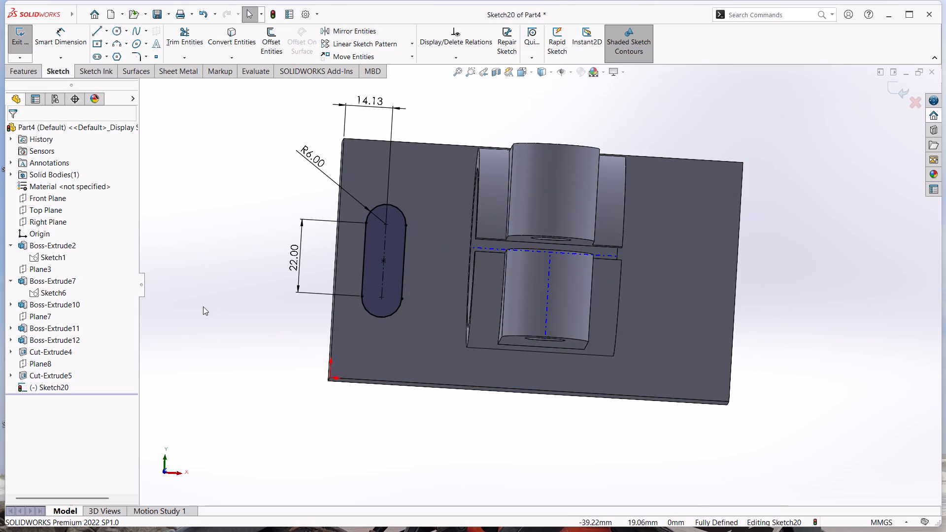
key("ctrl+8")
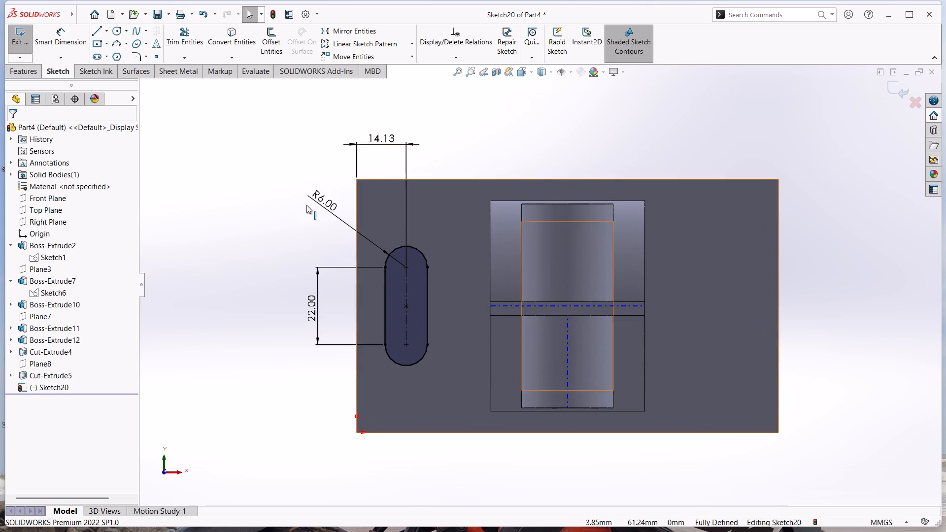
left_click(107, 31)
left_click(110, 53)
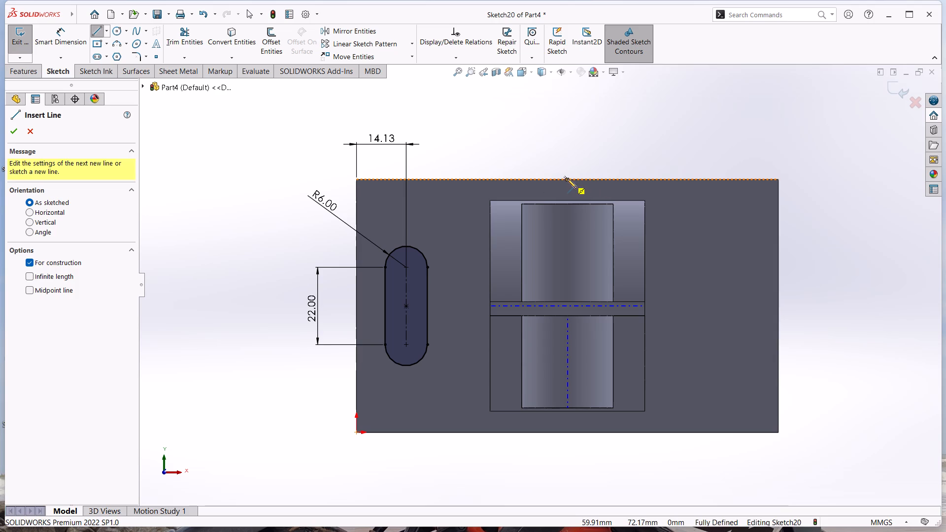
left_click(570, 131)
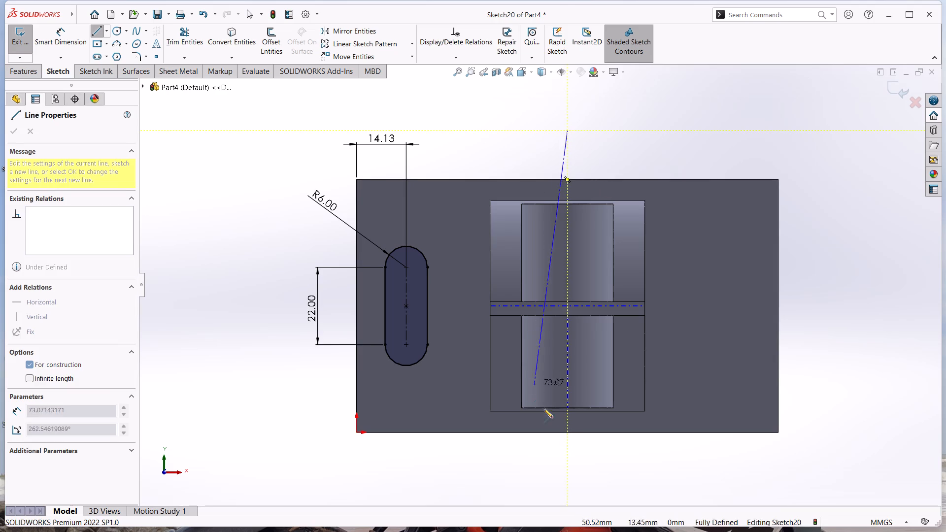
left_click(565, 465)
key("Escape")
key("Escape")
key("Escape")
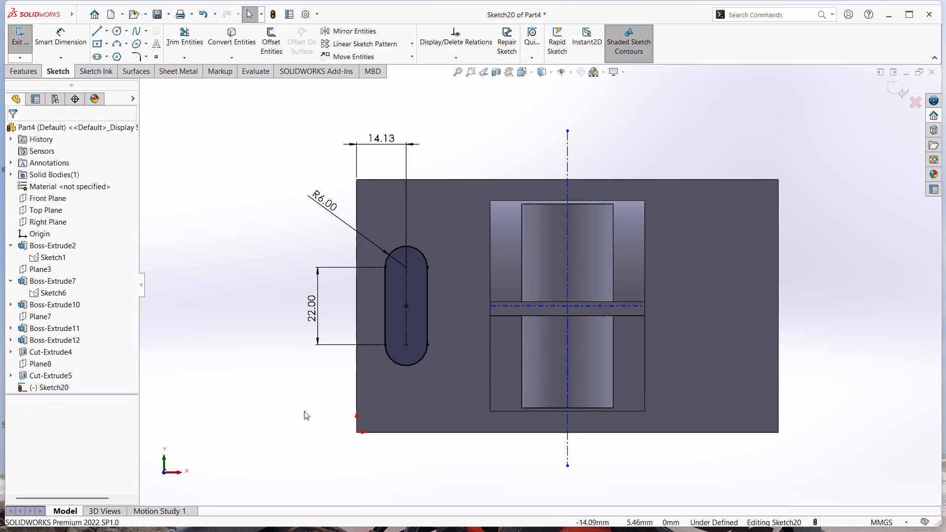
Mirror a copy of the slot about the vertical centreline onto the opposite end of the base plate.
left_click(396, 318)
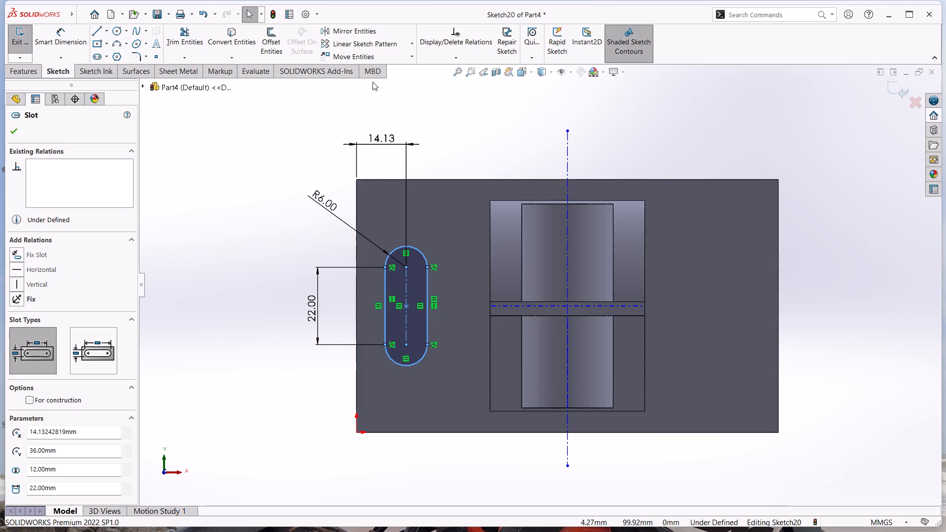
left_click(376, 26)
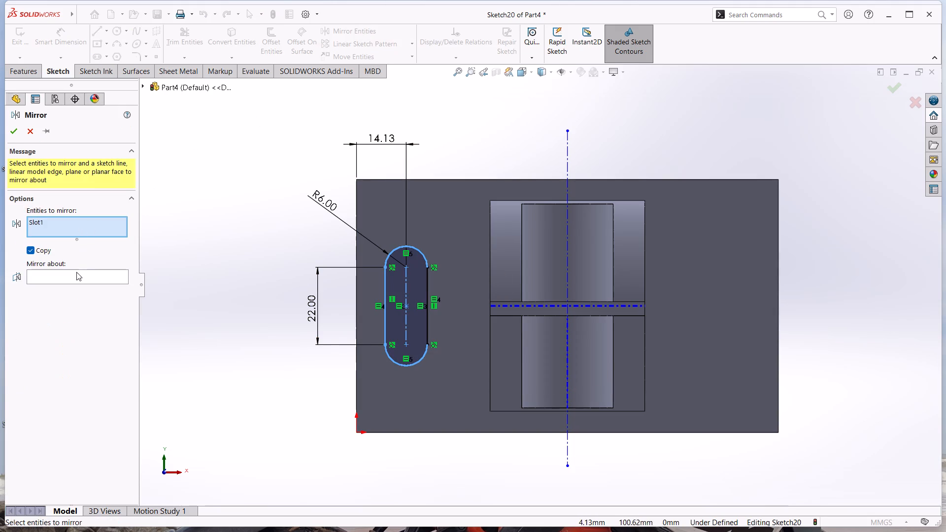
left_click(77, 273)
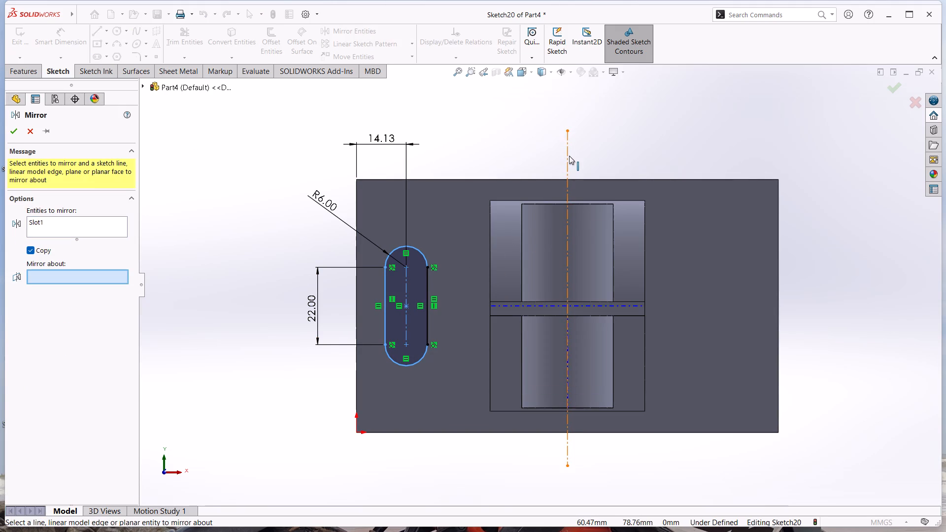
left_click(569, 156)
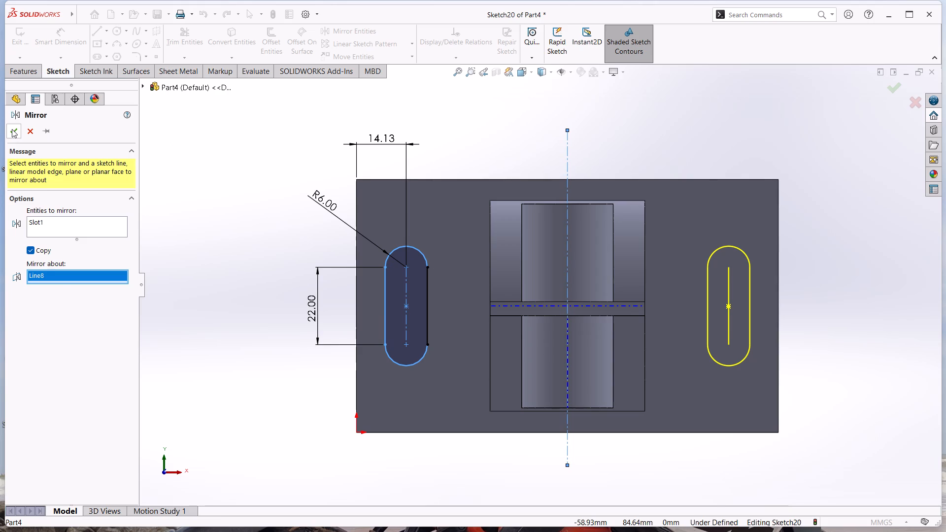
left_click(12, 129)
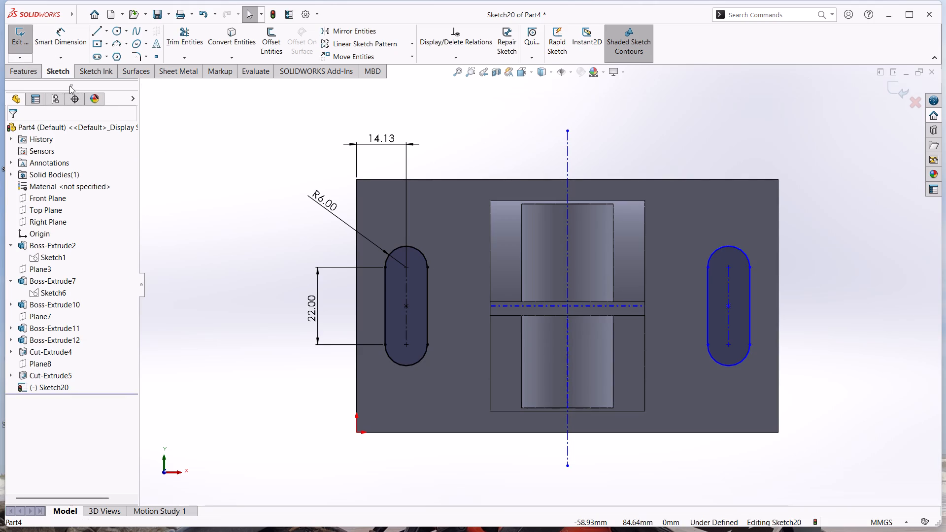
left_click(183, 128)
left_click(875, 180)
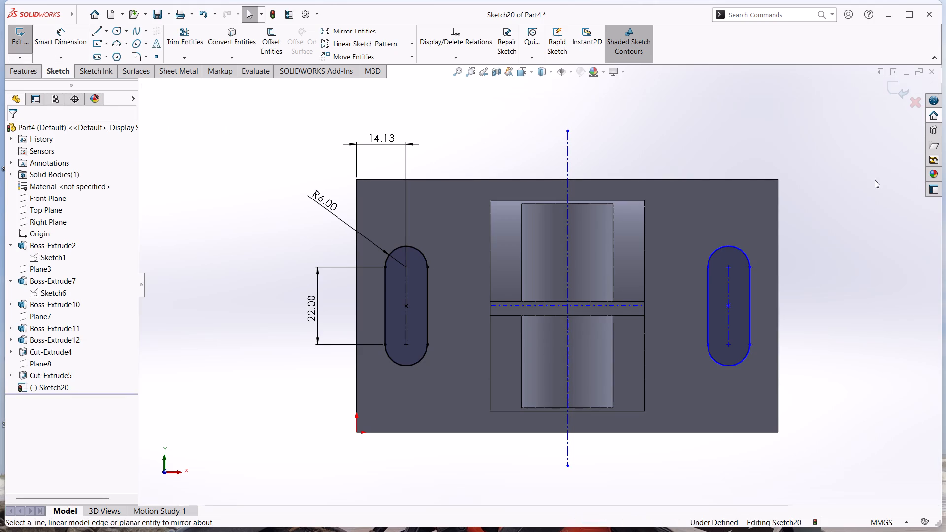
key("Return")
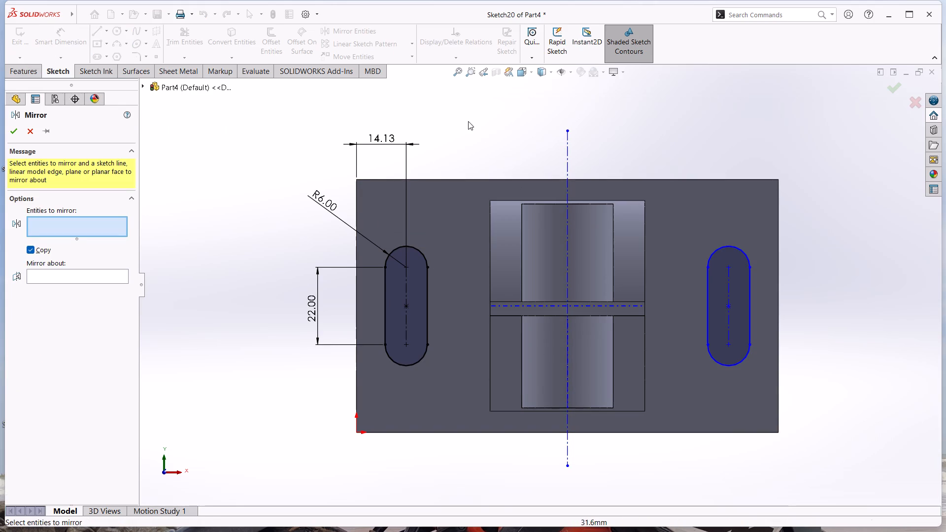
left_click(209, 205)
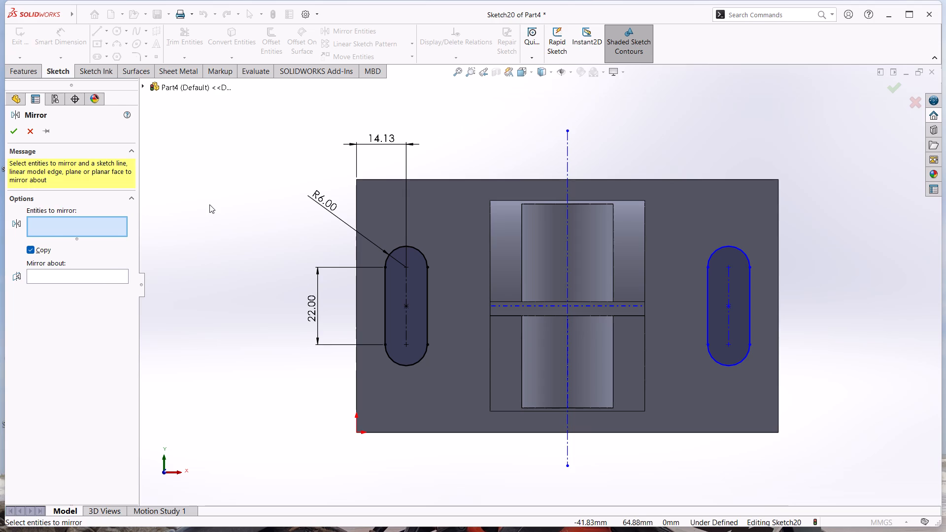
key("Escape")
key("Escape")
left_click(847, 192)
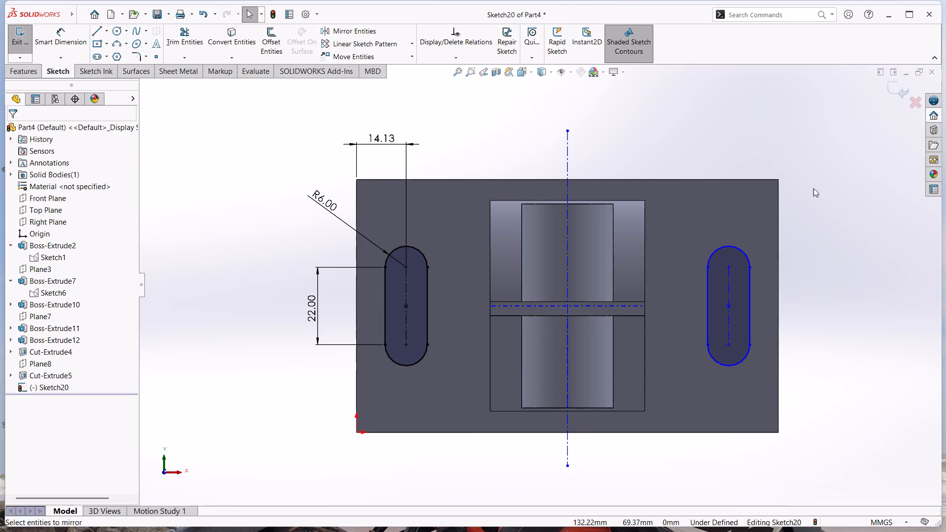
Apply Fully Define Sketch to all entities in the slot sketch, with relations and dimensions included, and exit the sketch.
right_click(752, 287)
left_click(804, 436)
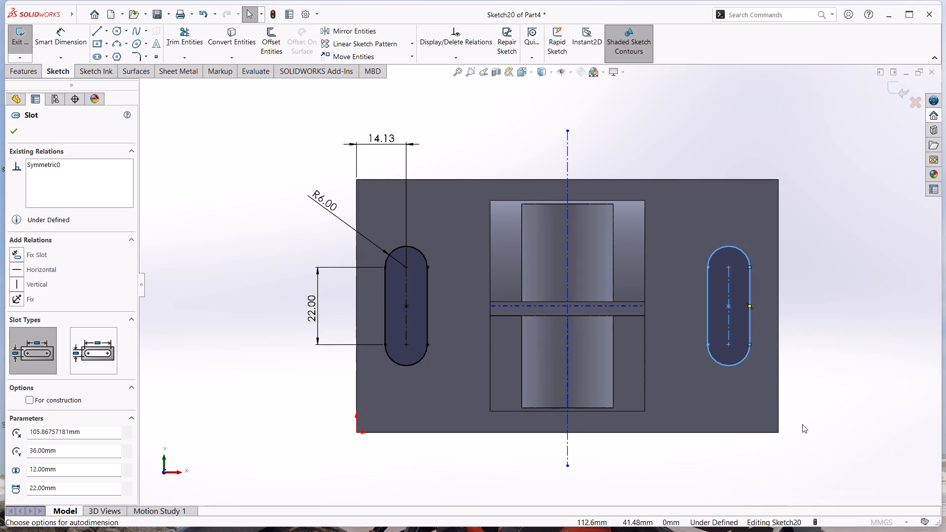
left_click(13, 131)
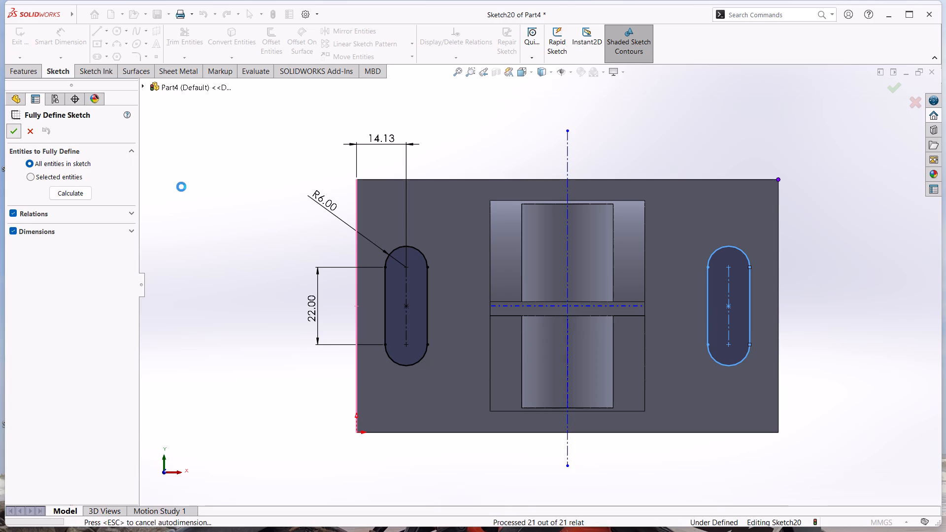
left_click(11, 32)
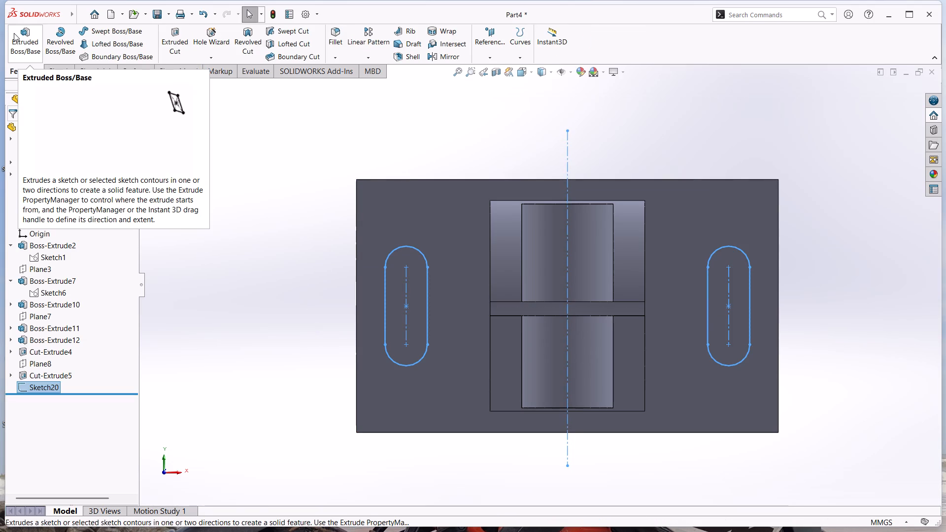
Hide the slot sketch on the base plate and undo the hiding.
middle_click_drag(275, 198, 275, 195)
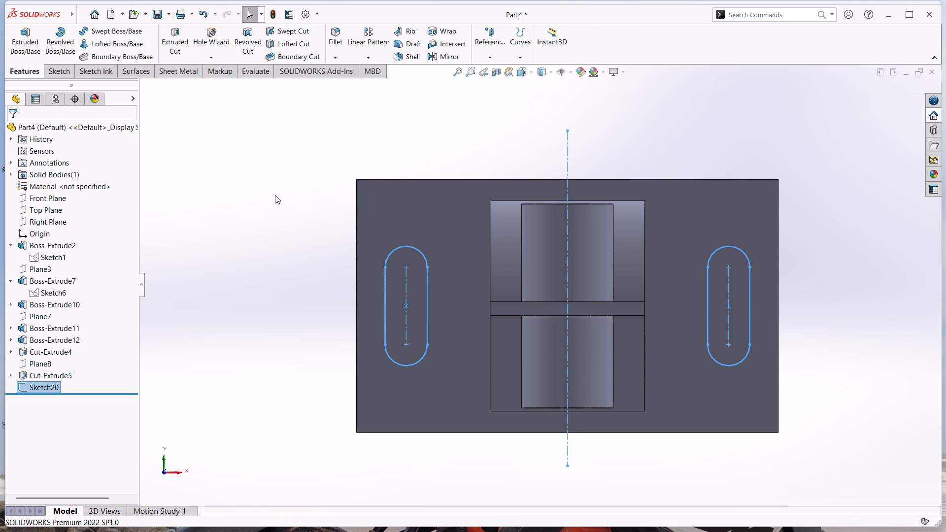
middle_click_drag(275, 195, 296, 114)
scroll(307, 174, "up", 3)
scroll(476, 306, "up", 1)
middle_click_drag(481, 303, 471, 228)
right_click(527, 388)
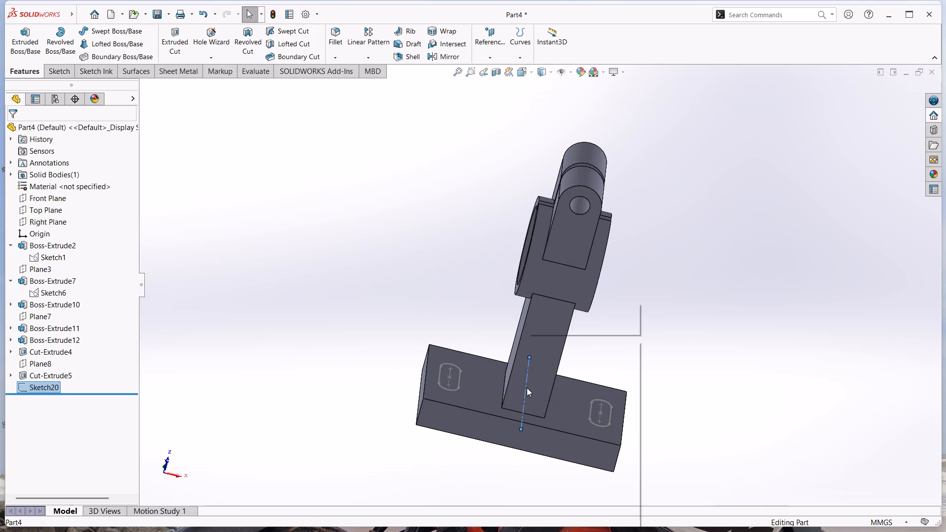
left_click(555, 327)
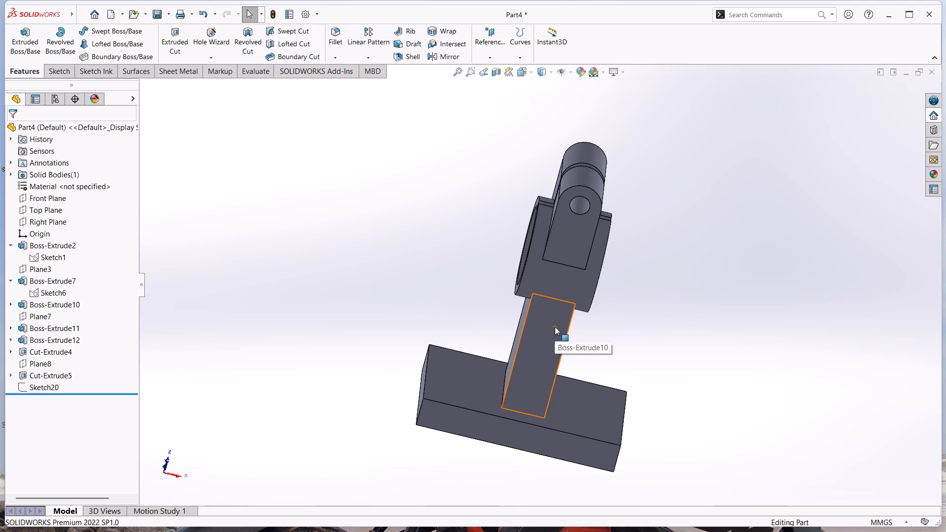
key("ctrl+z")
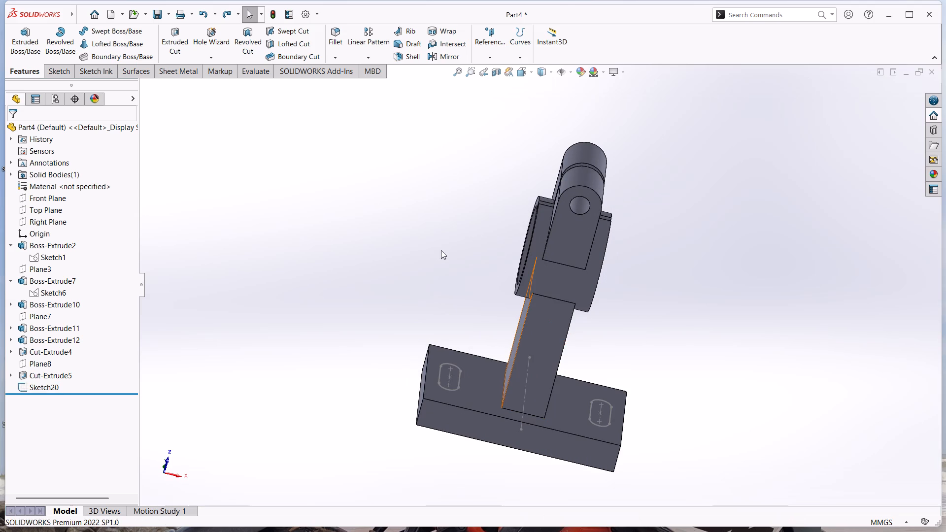
Extrude-cut both slot contours through the base plate from the sketch plane, Blind, 78 mm deep.
left_click(181, 39)
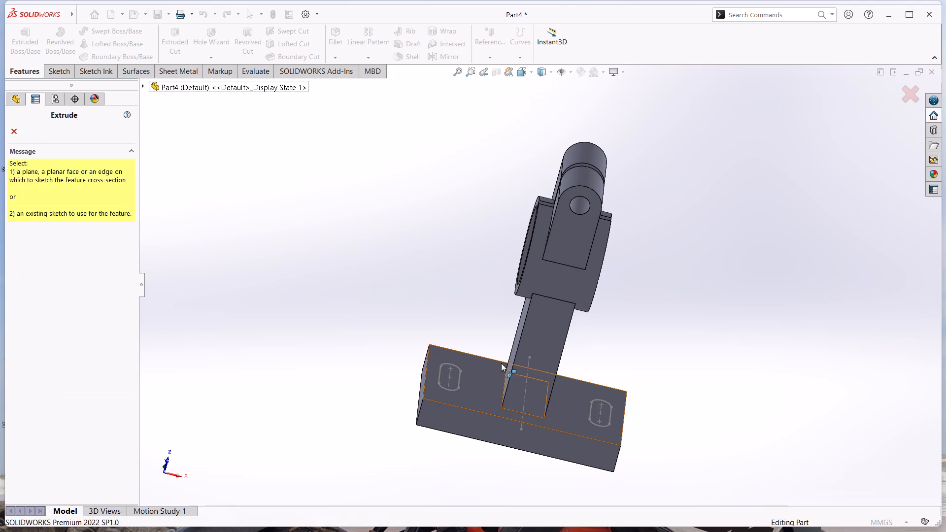
left_click(13, 133)
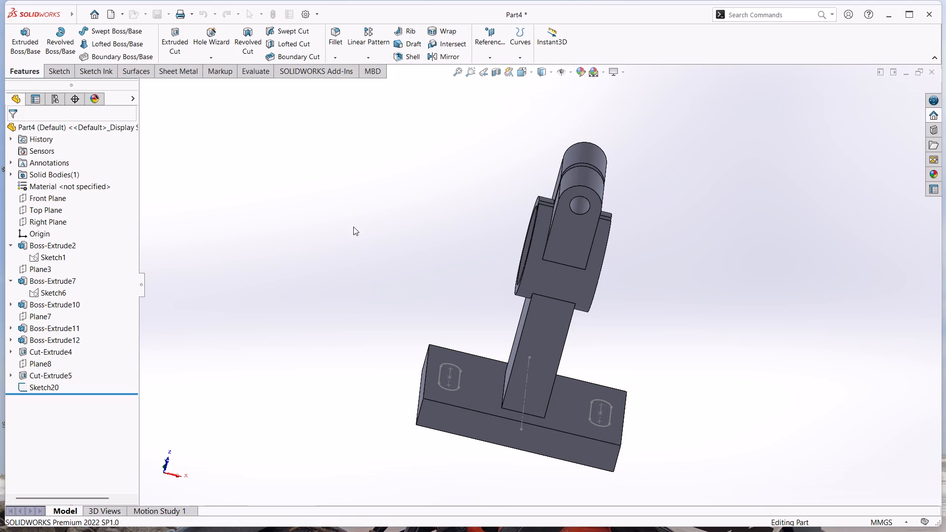
left_click(461, 380)
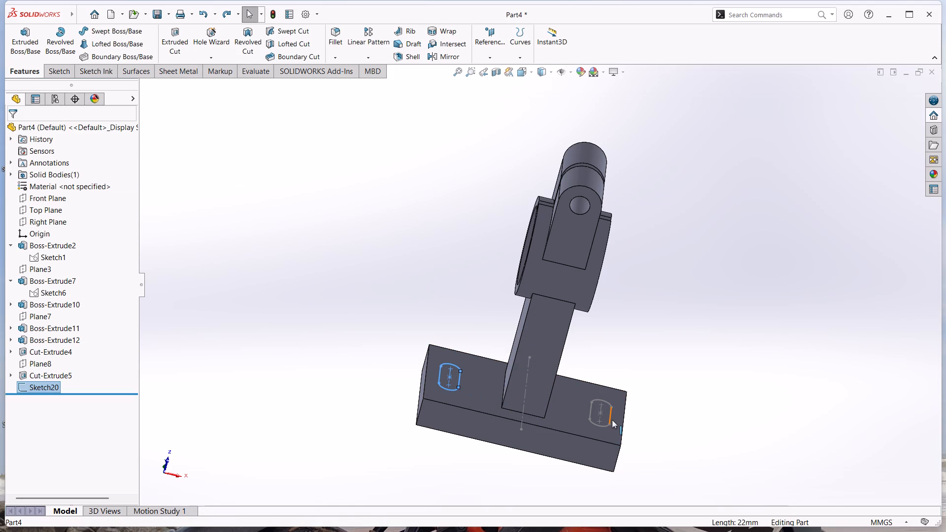
left_click(612, 420, "ctrl")
left_click(172, 47)
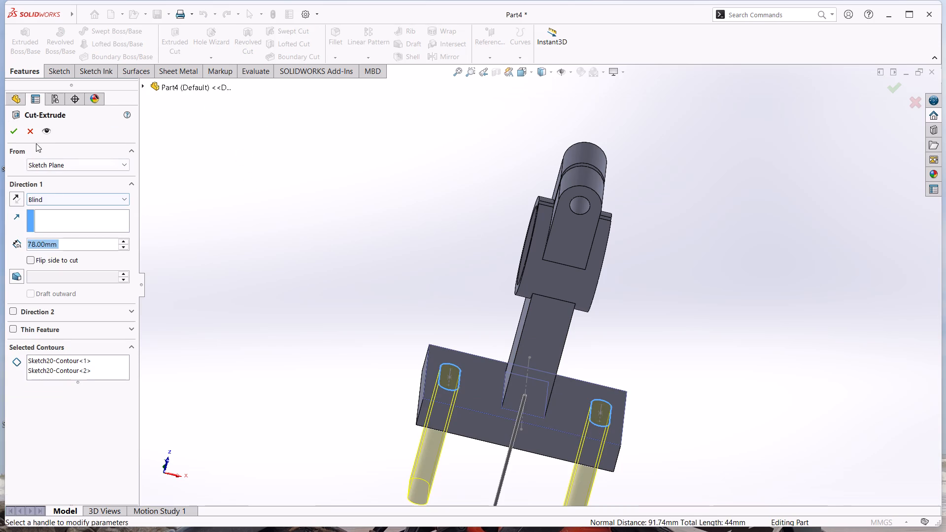
left_click(15, 131)
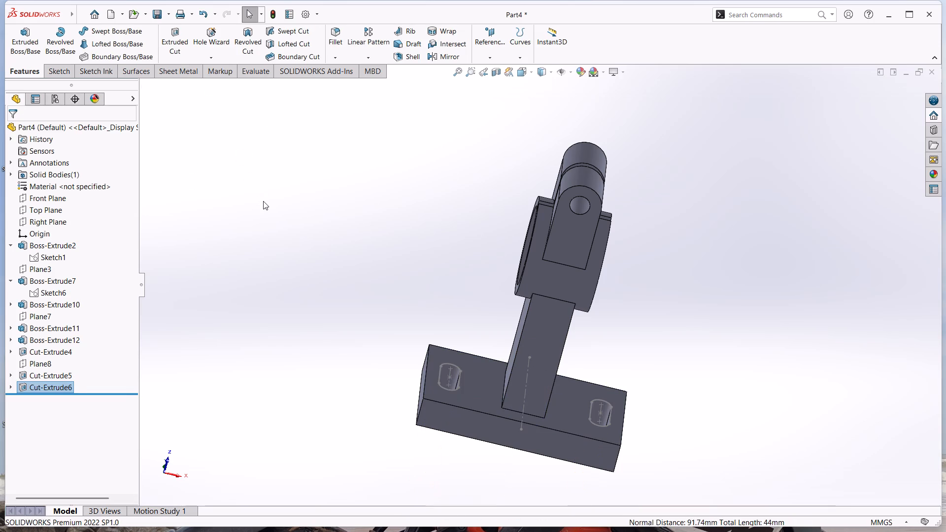
left_click(263, 201)
left_click(263, 201)
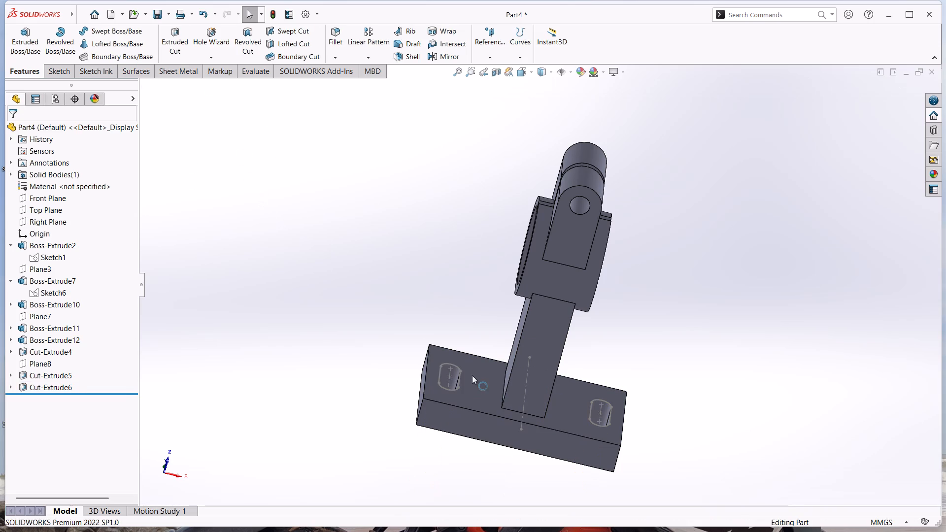
Hide the slot sketch with its centreline on the base plate.
middle_click_drag(456, 278, 550, 186)
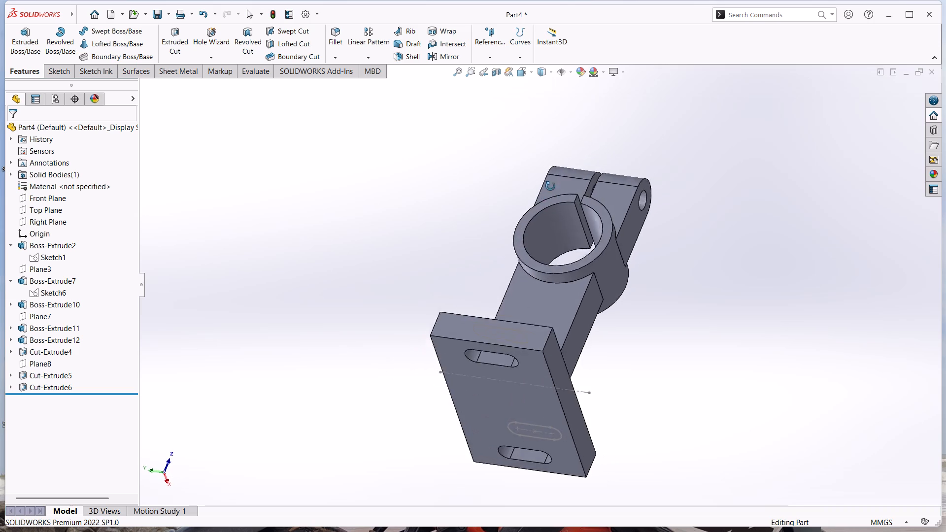
middle_click_drag(550, 186, 431, 362)
left_click(408, 288)
scroll(375, 331, "down", 1)
middle_click_drag(375, 331, 409, 314)
right_click(470, 343)
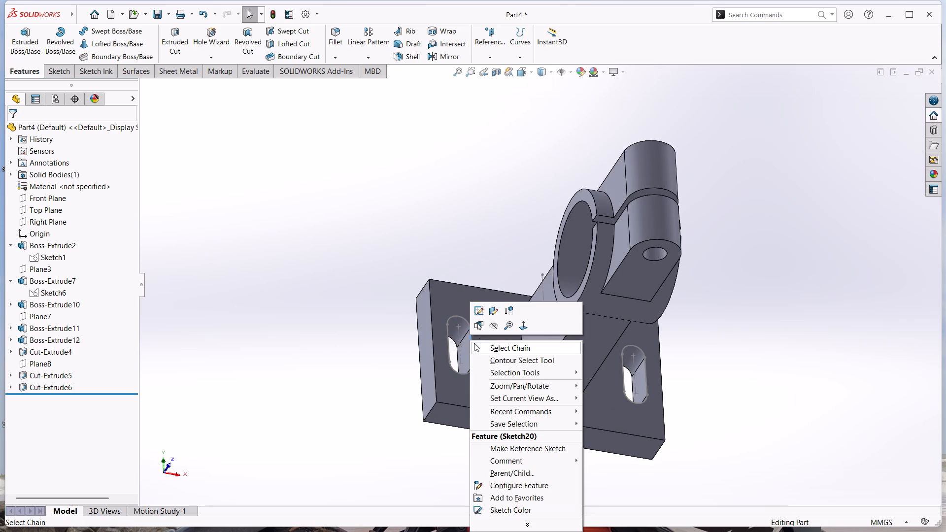
left_click(493, 326)
left_click(794, 376)
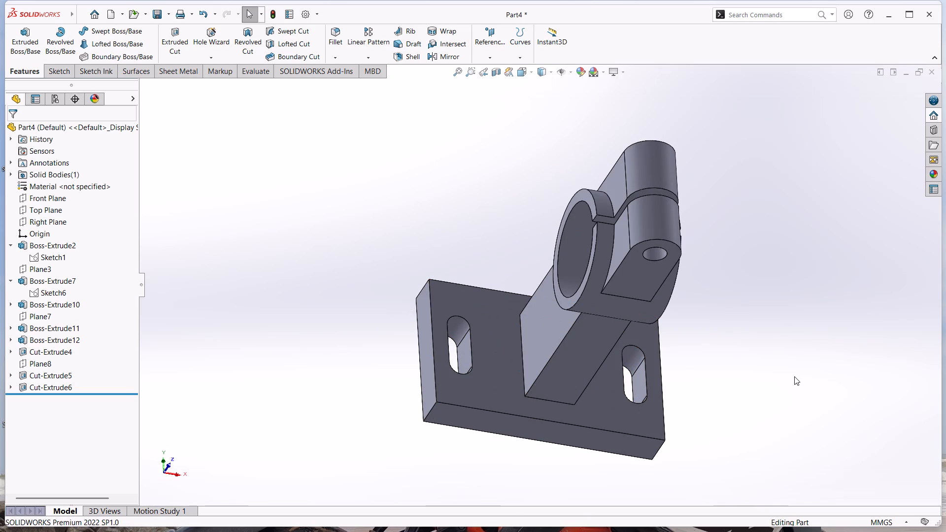
Save the finished bracket as a SOLIDWORKS part named Part4 on New Volume (D:).
middle_click_drag(795, 369, 770, 347)
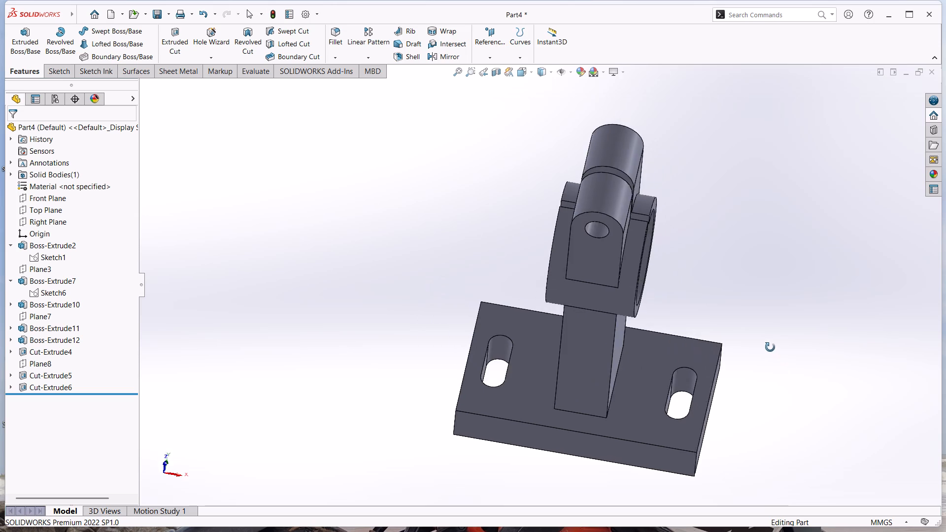
middle_click_drag(770, 347, 820, 280)
scroll(802, 287, "up", 3)
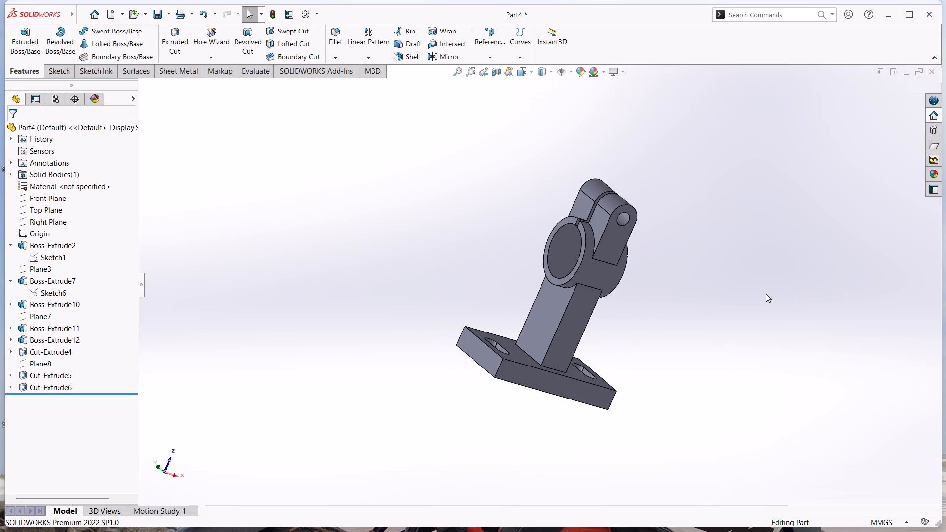
middle_click_drag(766, 294, 762, 355)
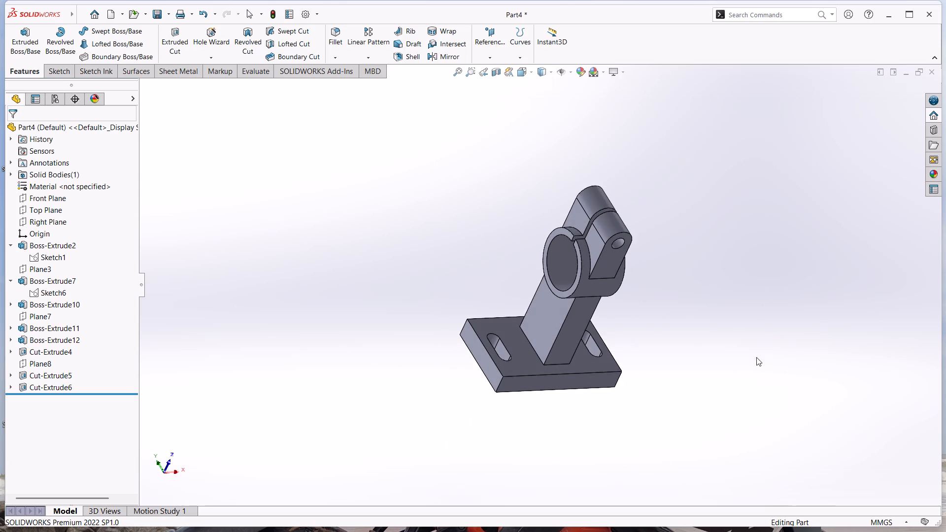
scroll(693, 314, "down", 3)
scroll(615, 329, "up", 1)
middle_click_drag(566, 286, 572, 282)
key("ctrl+s")
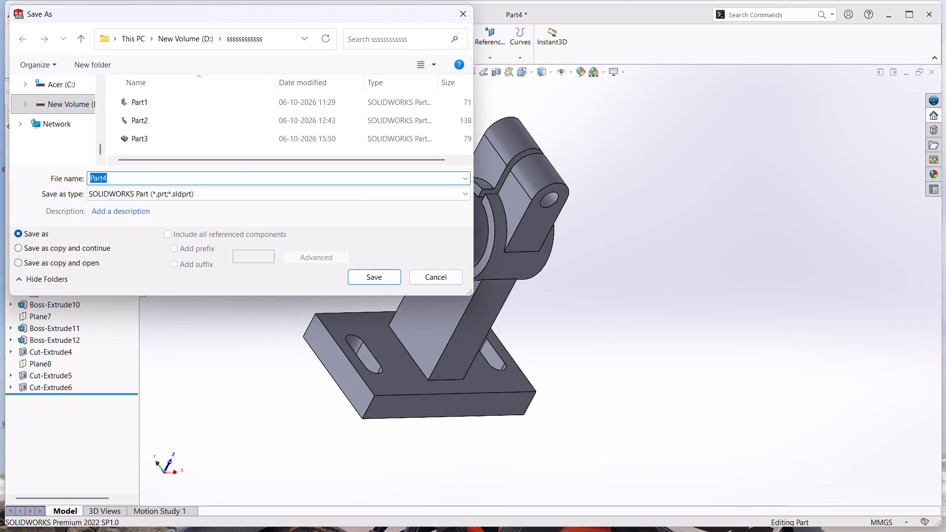
left_click(379, 273)
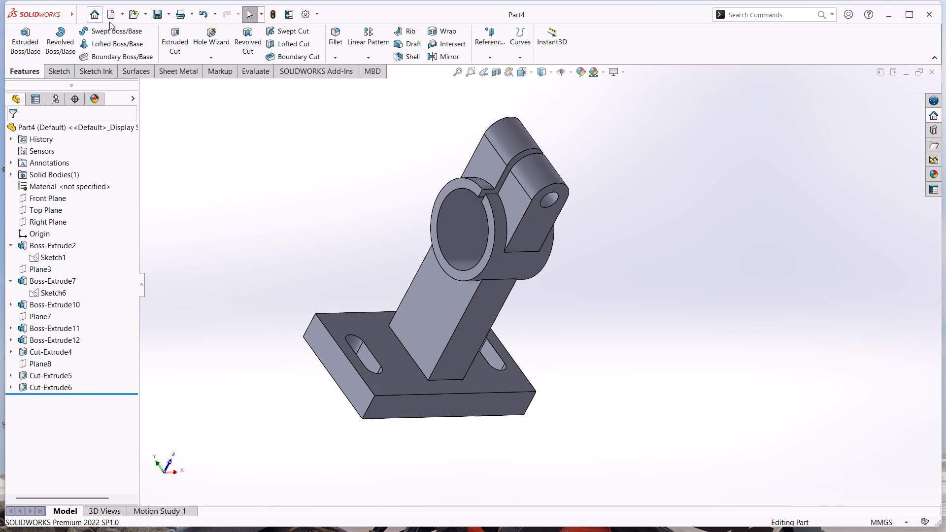
Make a new drawing from the part on a standard A0 (ISO) sheet with the sheet format displayed.
left_click(122, 16)
left_click(128, 41)
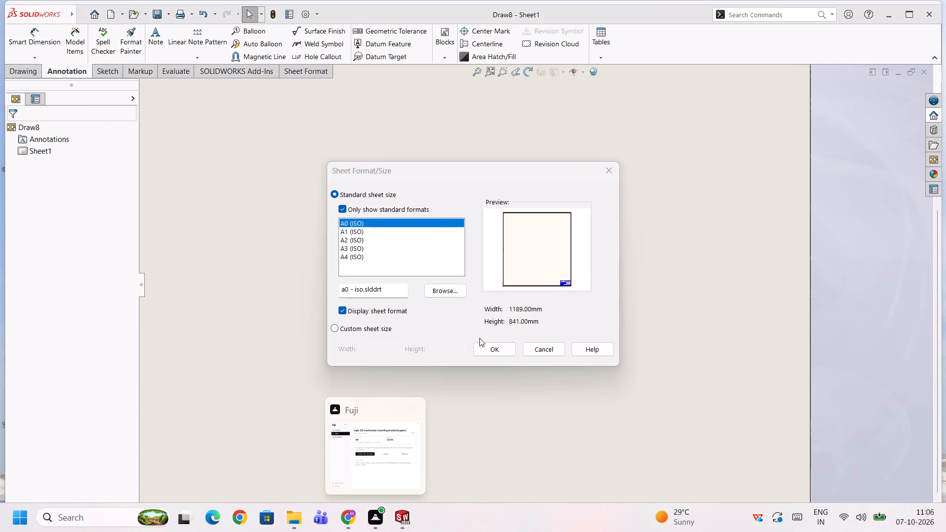
left_click(496, 350)
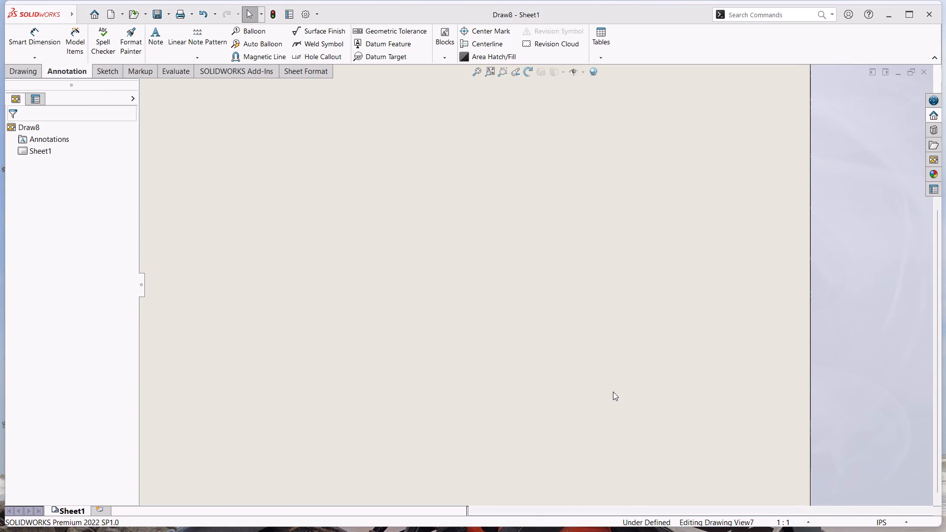
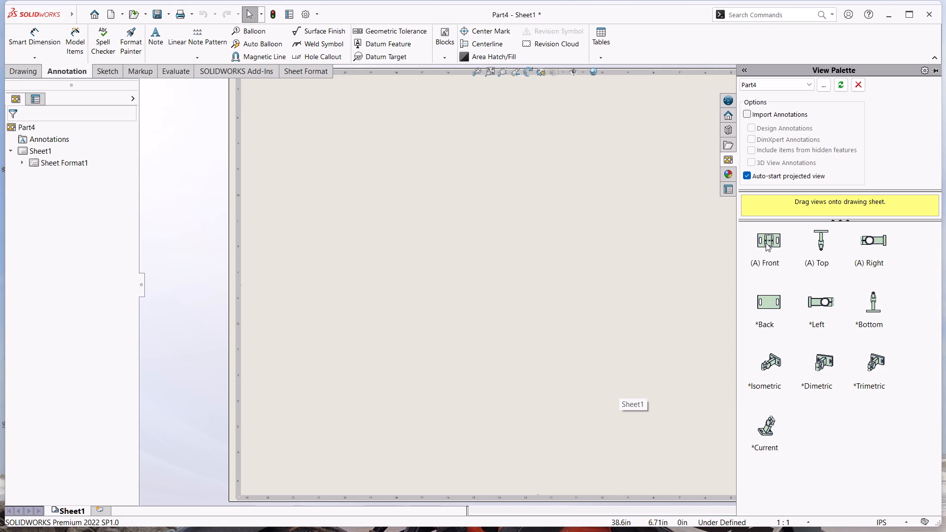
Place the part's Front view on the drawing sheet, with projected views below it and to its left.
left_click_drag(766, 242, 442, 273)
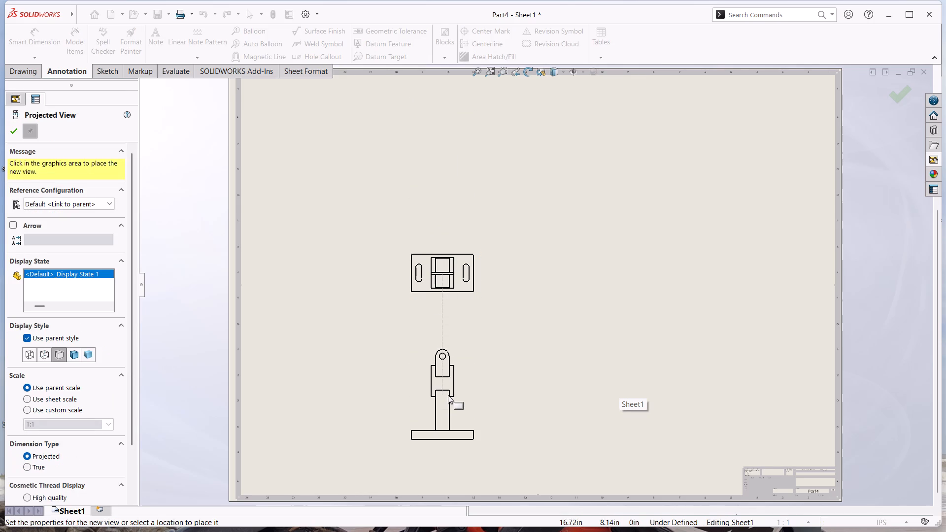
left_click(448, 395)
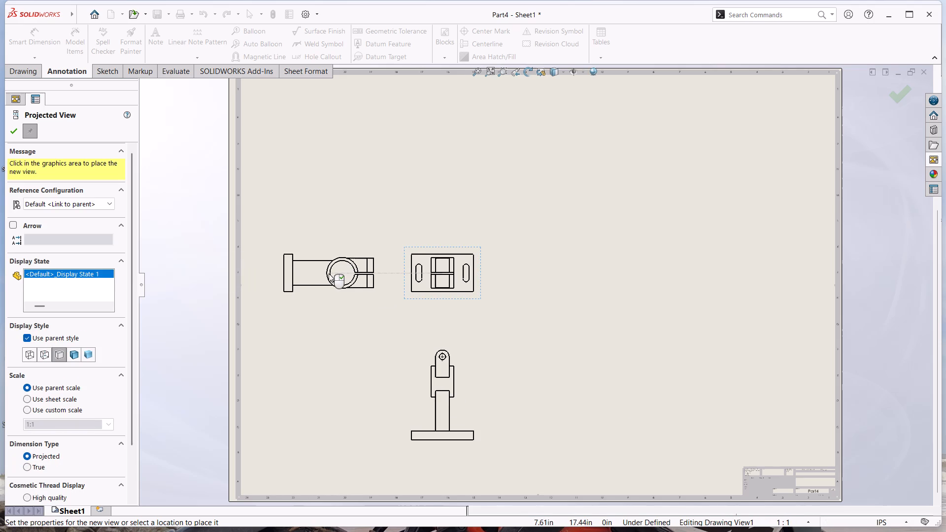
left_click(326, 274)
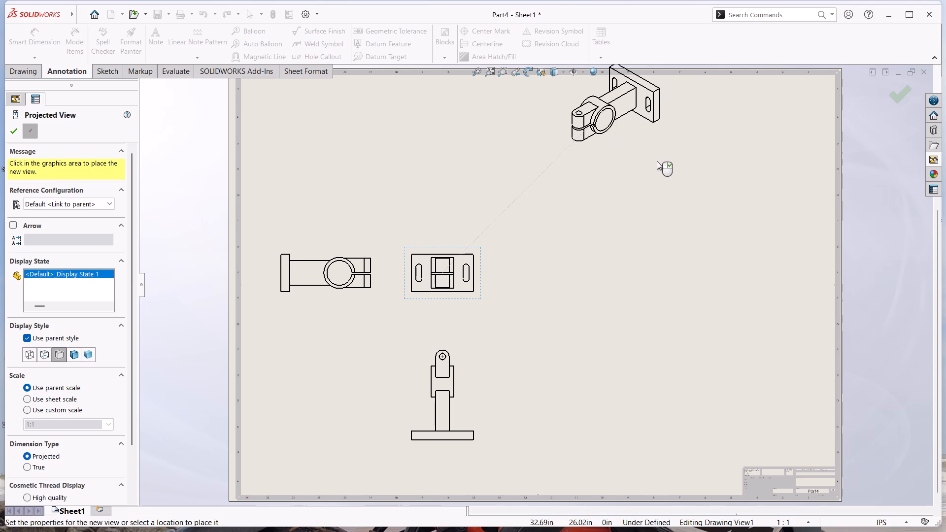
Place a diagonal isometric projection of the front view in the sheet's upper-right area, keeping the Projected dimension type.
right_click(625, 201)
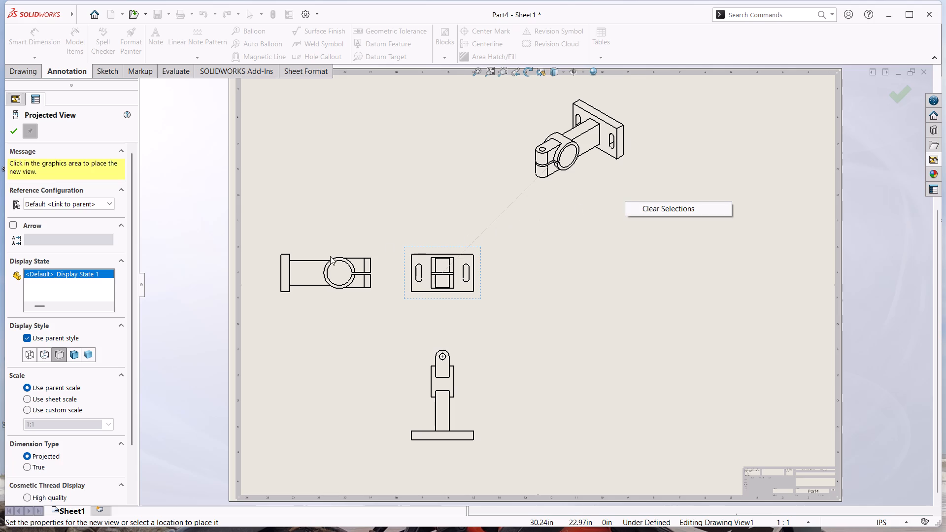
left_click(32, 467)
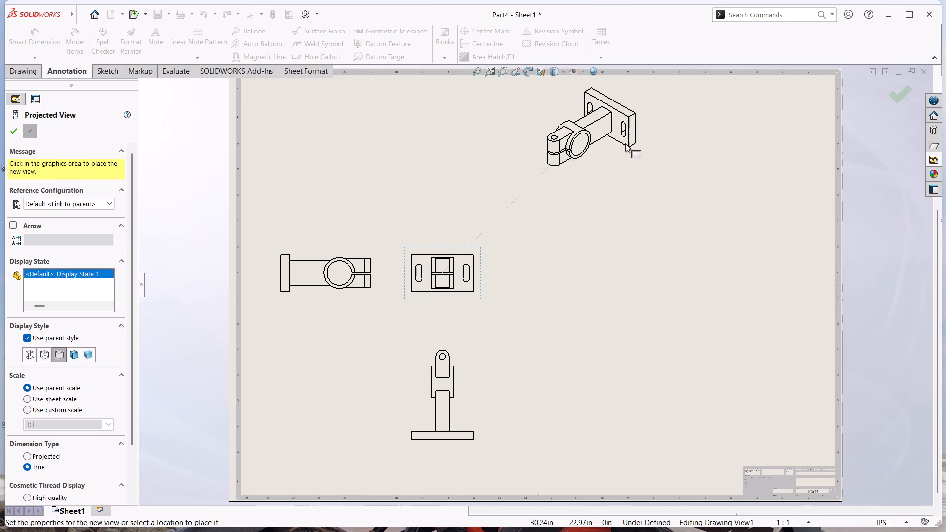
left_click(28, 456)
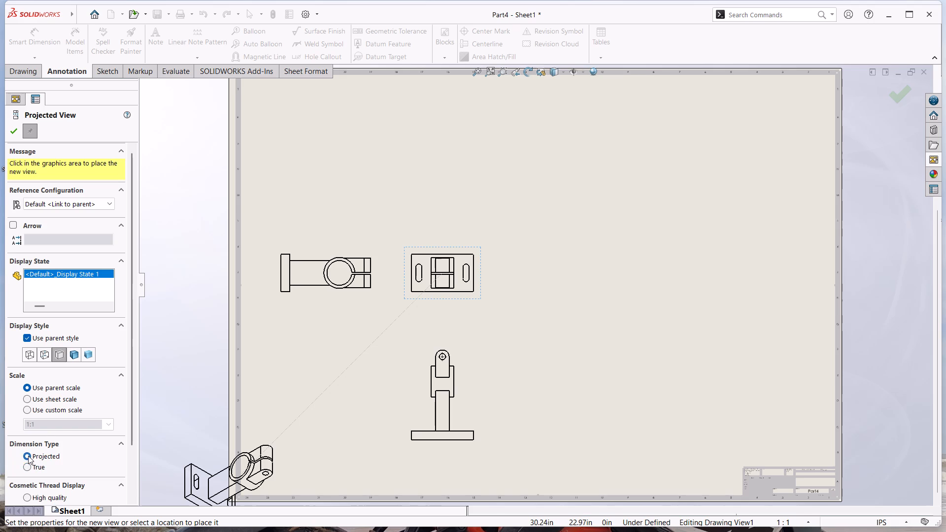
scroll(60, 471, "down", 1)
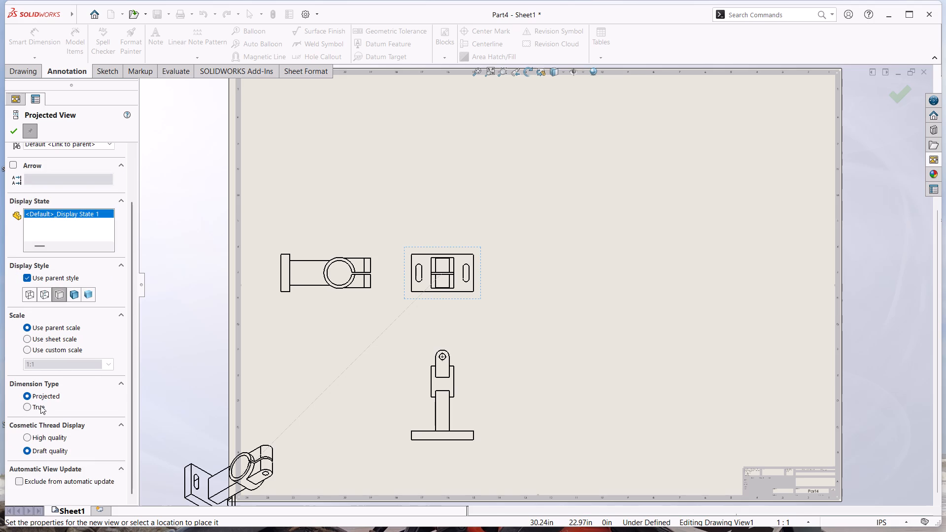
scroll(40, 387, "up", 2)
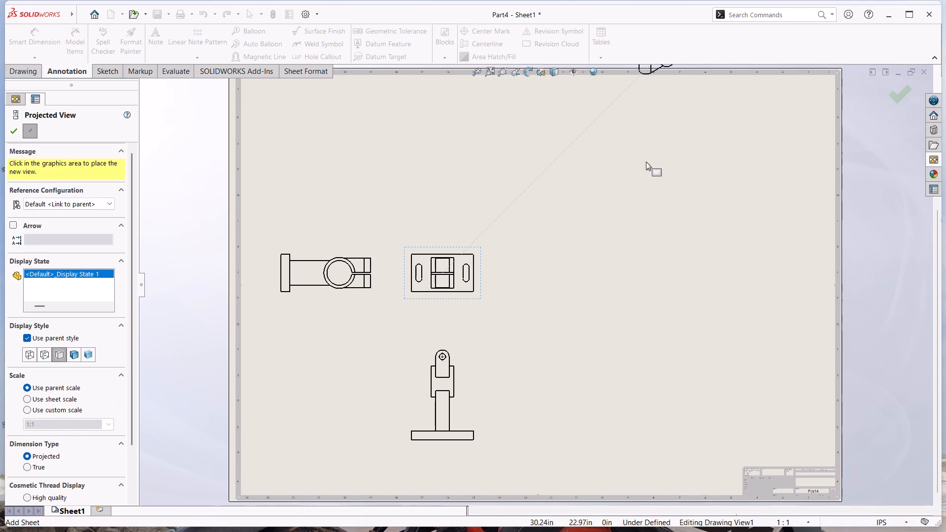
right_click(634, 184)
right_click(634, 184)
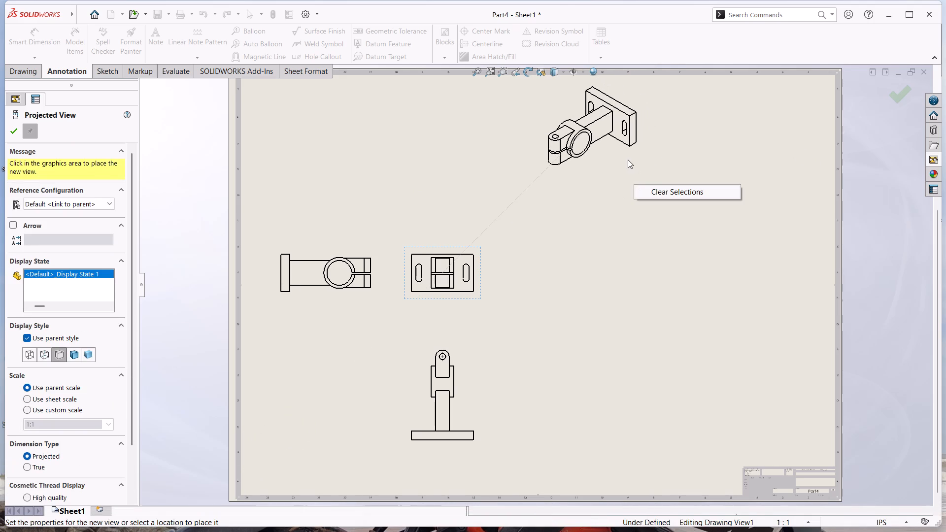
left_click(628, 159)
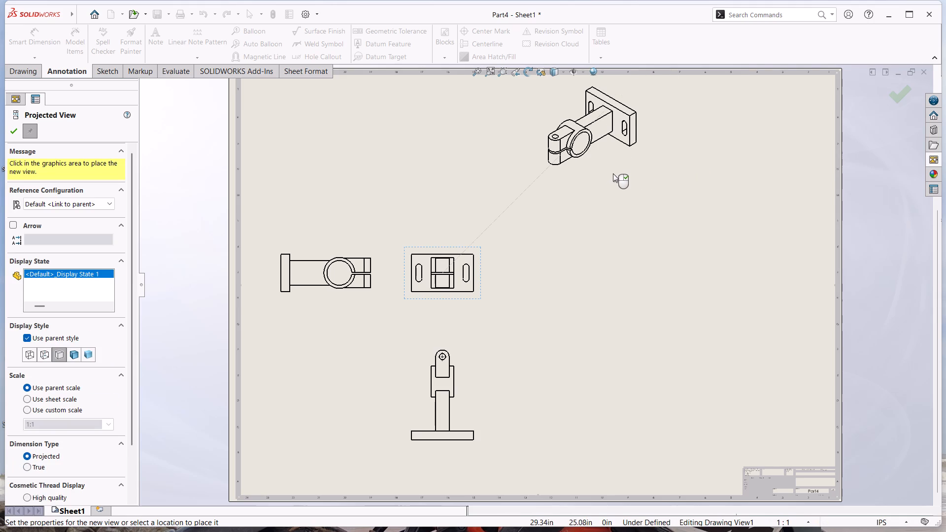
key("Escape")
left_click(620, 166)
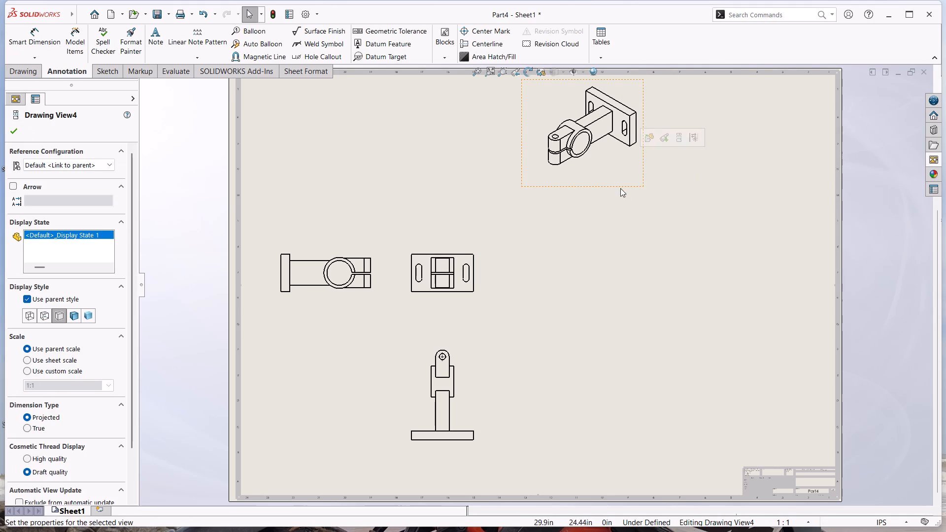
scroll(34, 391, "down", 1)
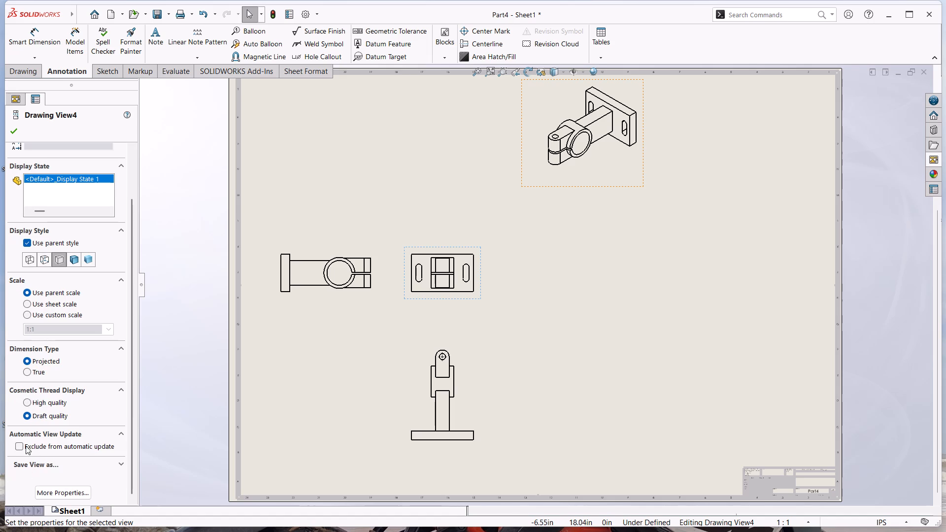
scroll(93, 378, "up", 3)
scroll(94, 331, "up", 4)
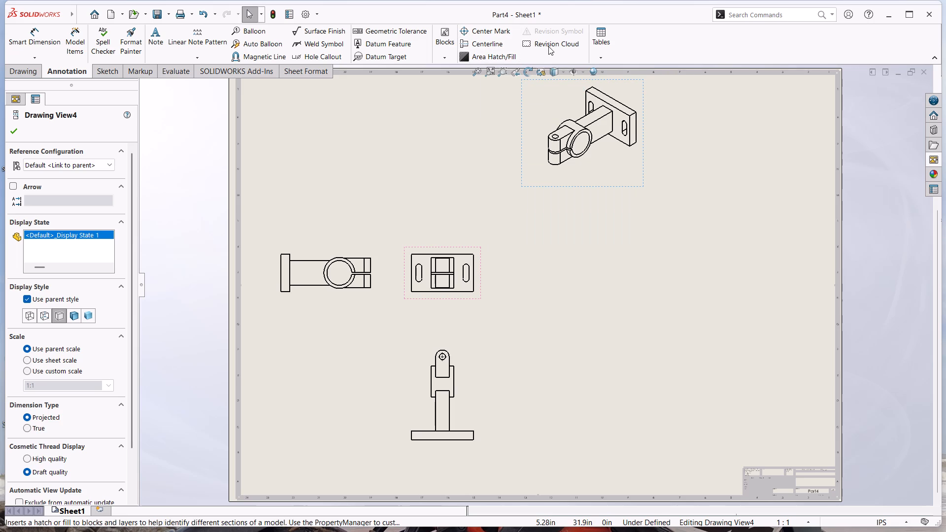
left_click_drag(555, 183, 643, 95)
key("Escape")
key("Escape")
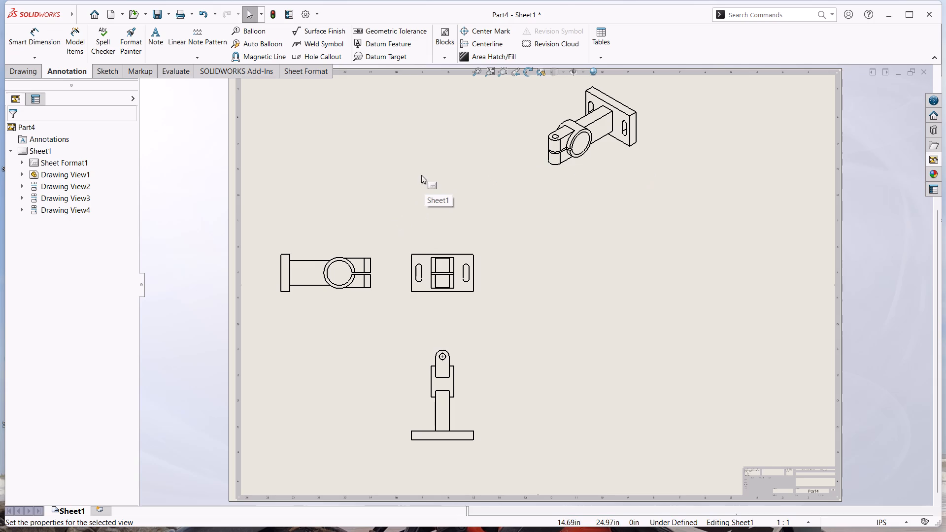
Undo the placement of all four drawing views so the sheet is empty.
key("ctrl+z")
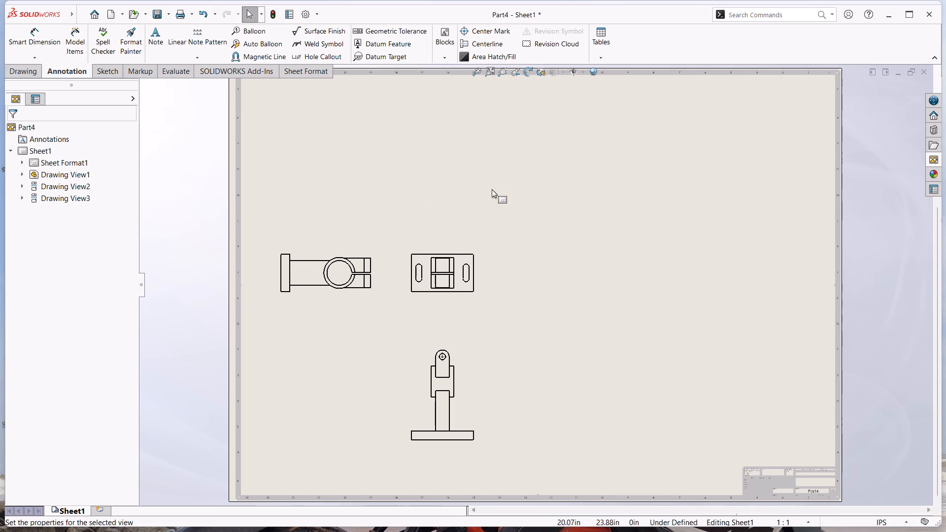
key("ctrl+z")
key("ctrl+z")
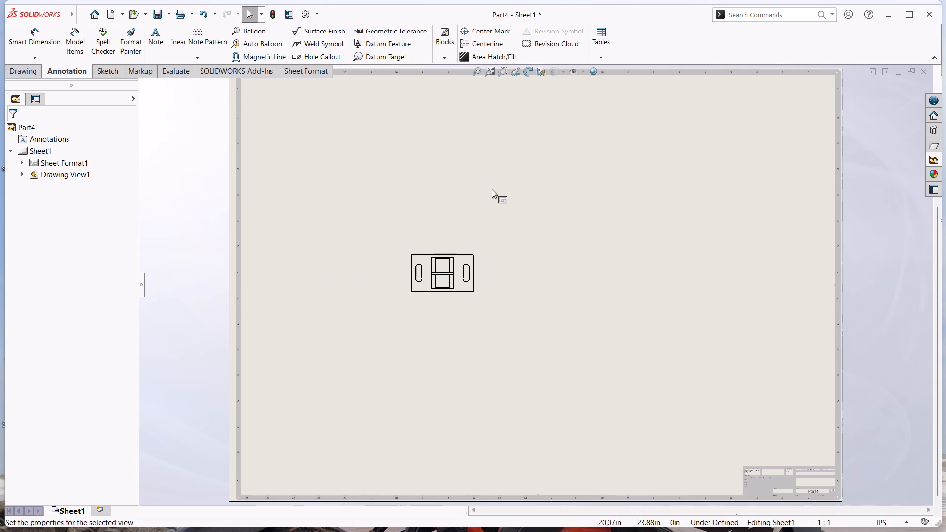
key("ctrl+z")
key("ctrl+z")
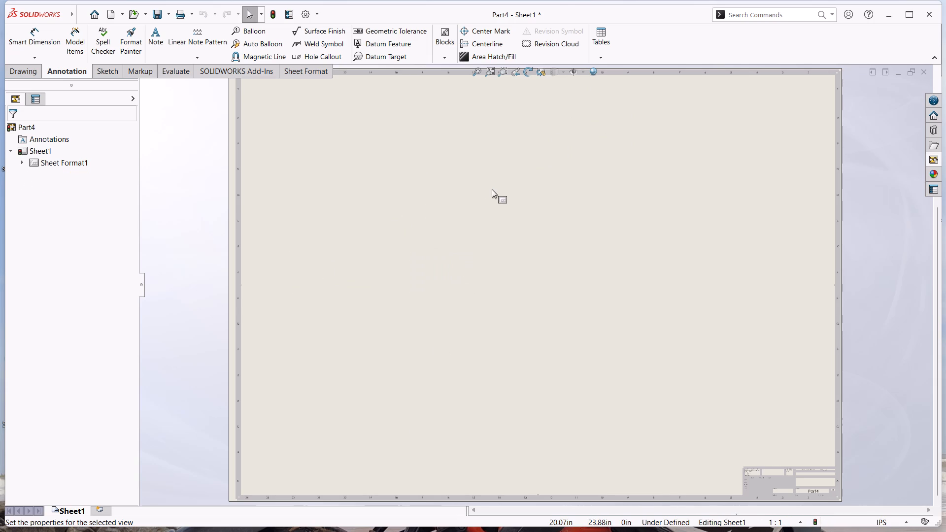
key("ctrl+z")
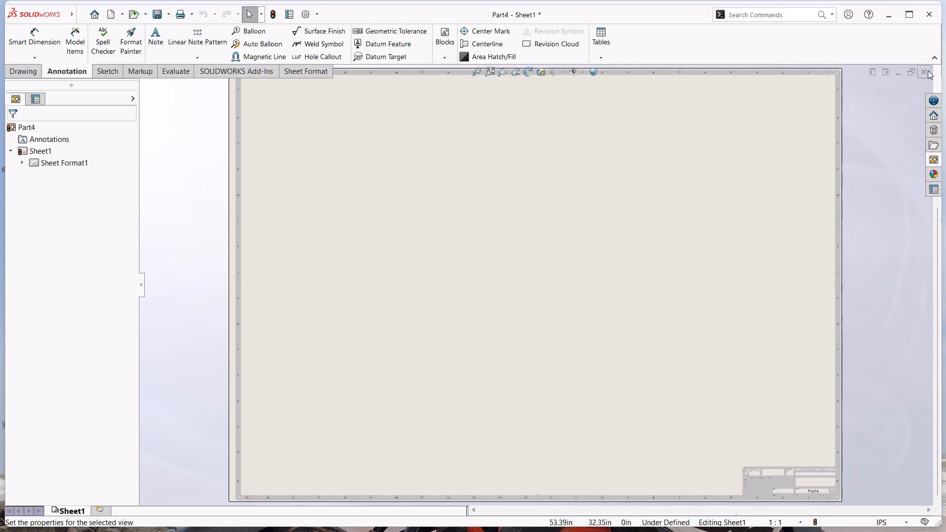
Close the drawing without saving it and return to the part.
left_click(927, 70)
left_click(484, 285)
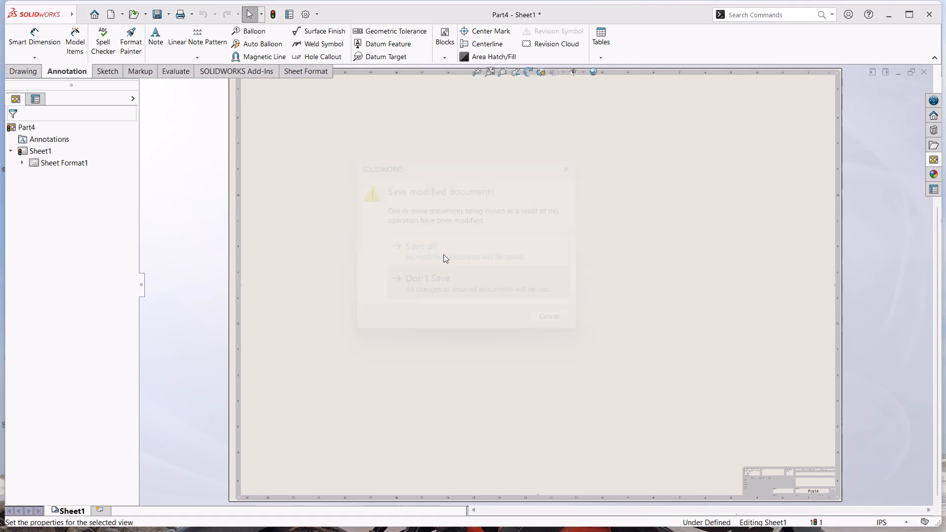
key("0")
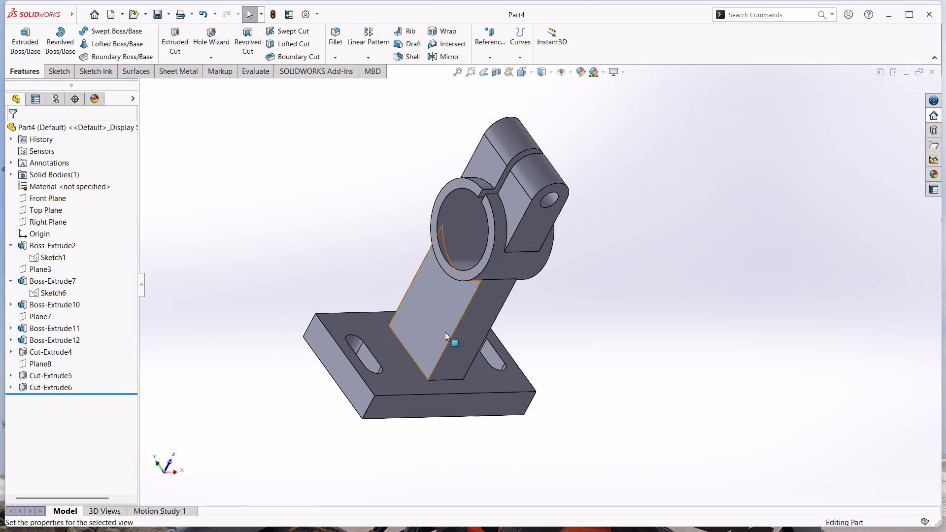
Create a new drawing from the part using the standard A0 (ISO) sheet size with its sheet format displayed.
middle_click_drag(539, 293, 408, 292)
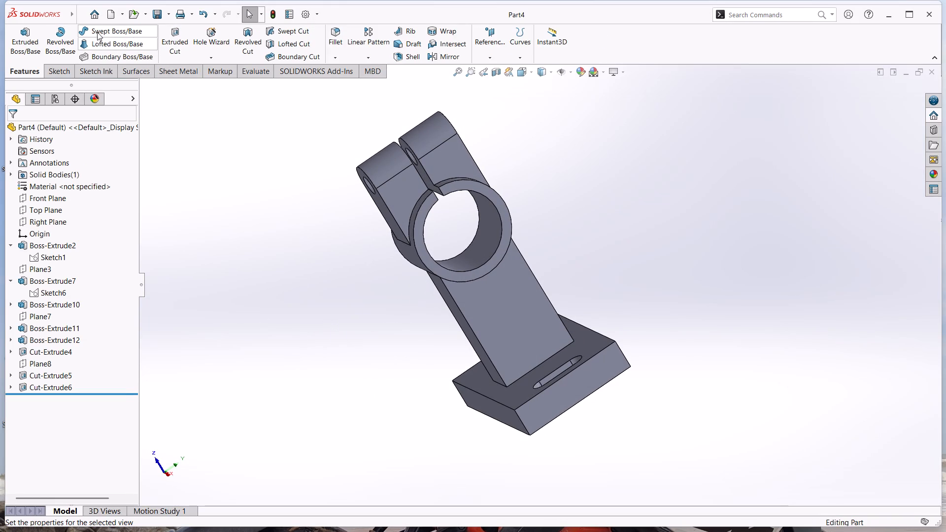
left_click(123, 15)
left_click(138, 43)
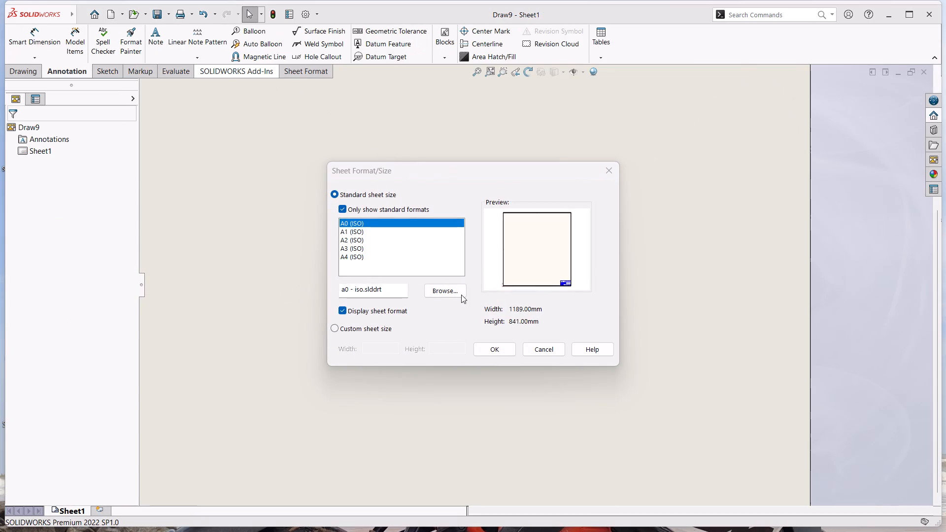
left_click(492, 351)
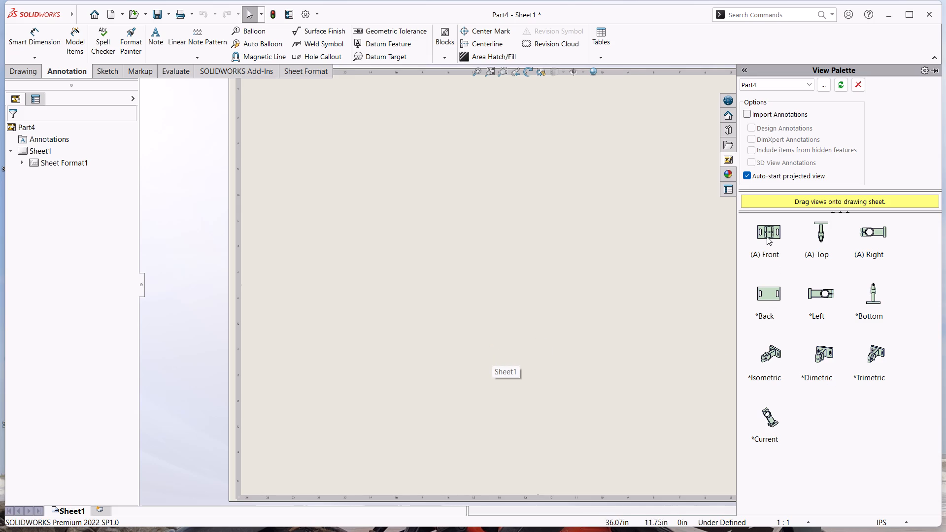
Place the part's Front view on the sheet, with projected views to its left and below it.
left_click_drag(761, 234, 453, 235)
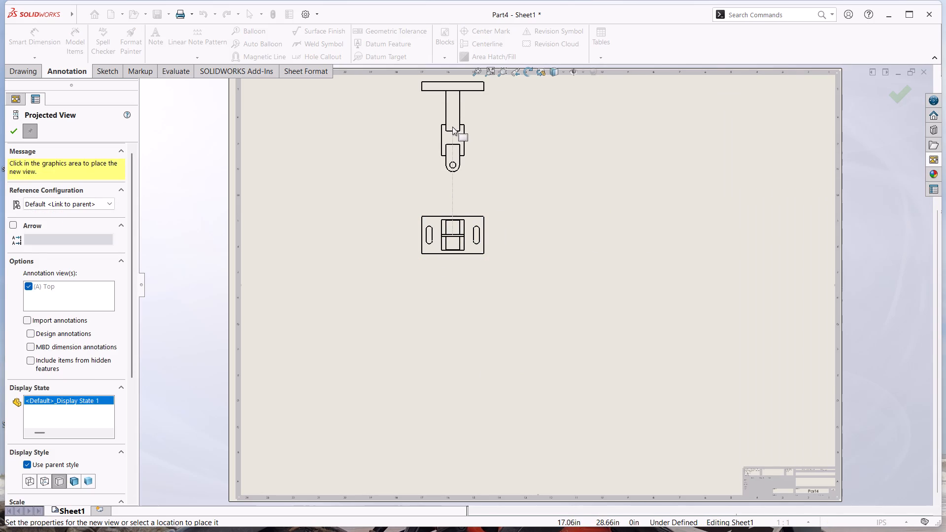
left_click(331, 234)
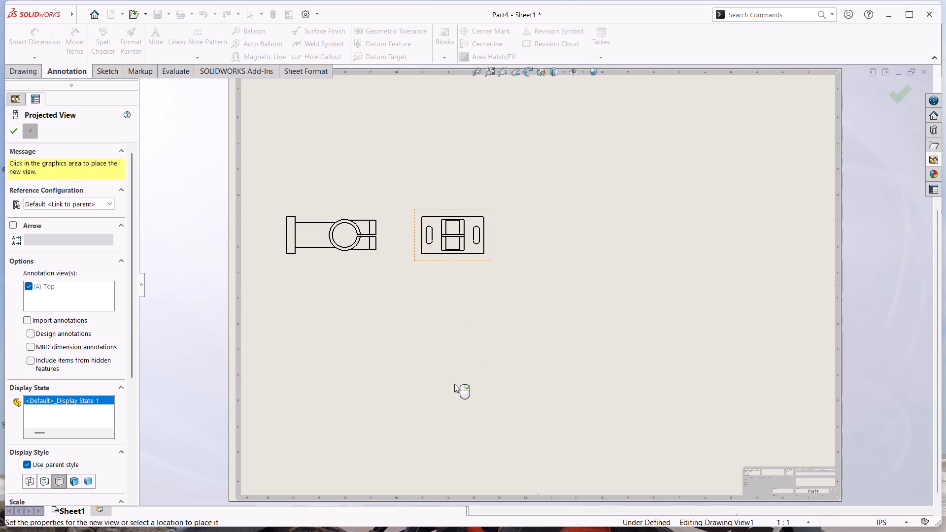
left_click(444, 374)
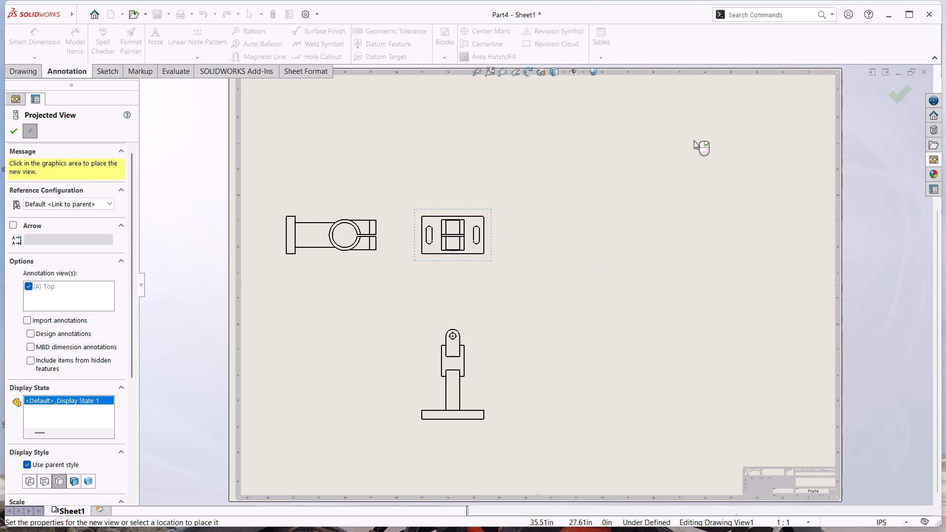
Add a diagonal isometric projection of the front view in the sheet's lower-left area and end view placement.
scroll(694, 140, "up", 3)
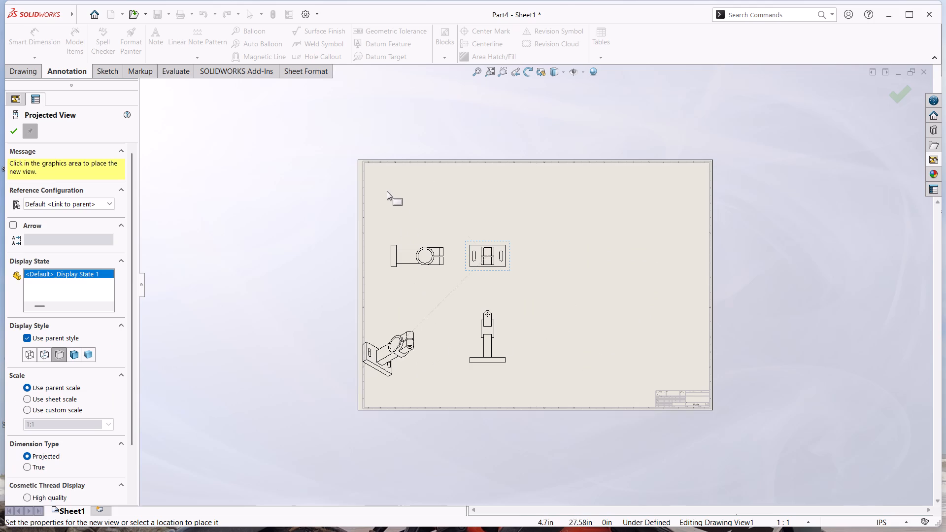
left_click(428, 351)
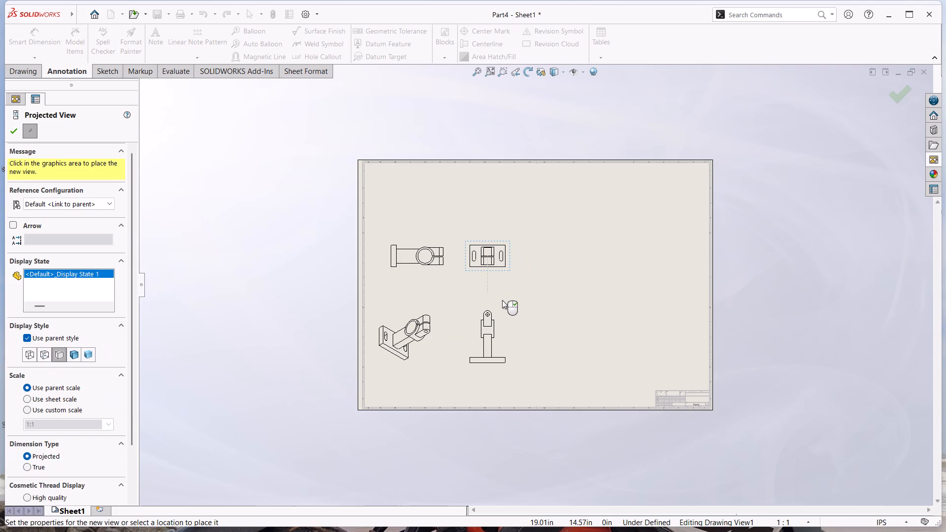
key("Escape")
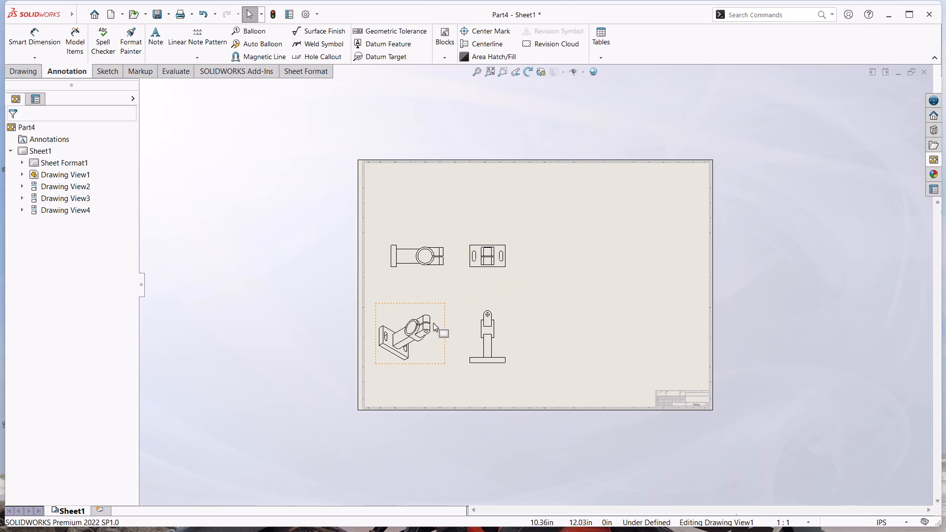
Set the isometric view's display style to Shaded With Edges and its custom scale to 2:1.
left_click(423, 358)
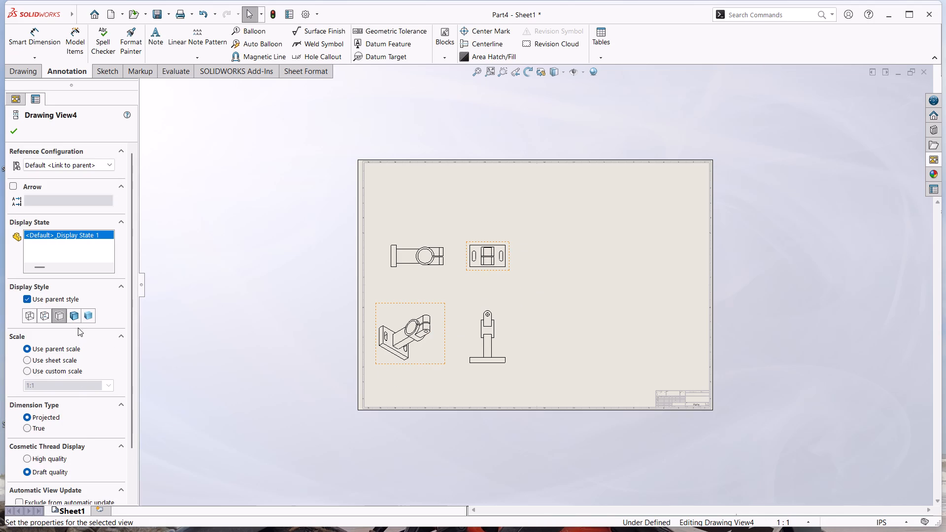
left_click(71, 316)
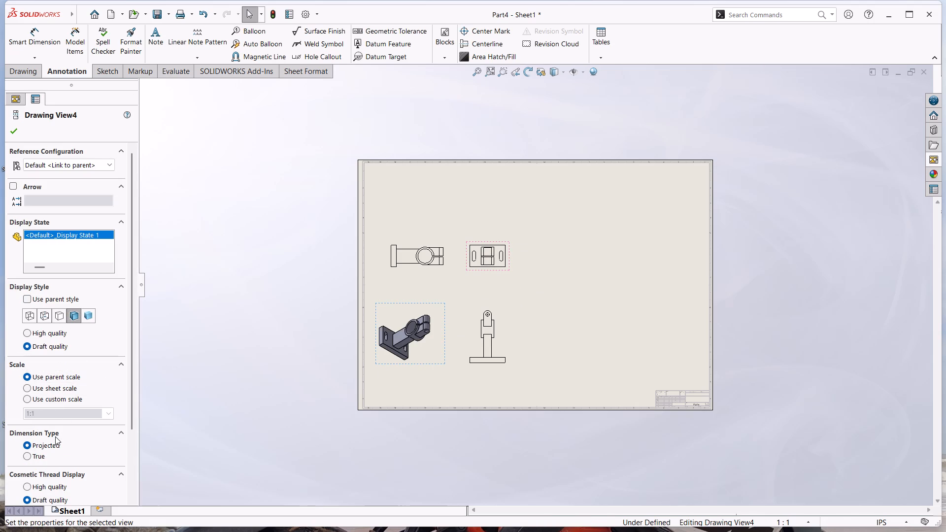
left_click(31, 398)
left_click(111, 417)
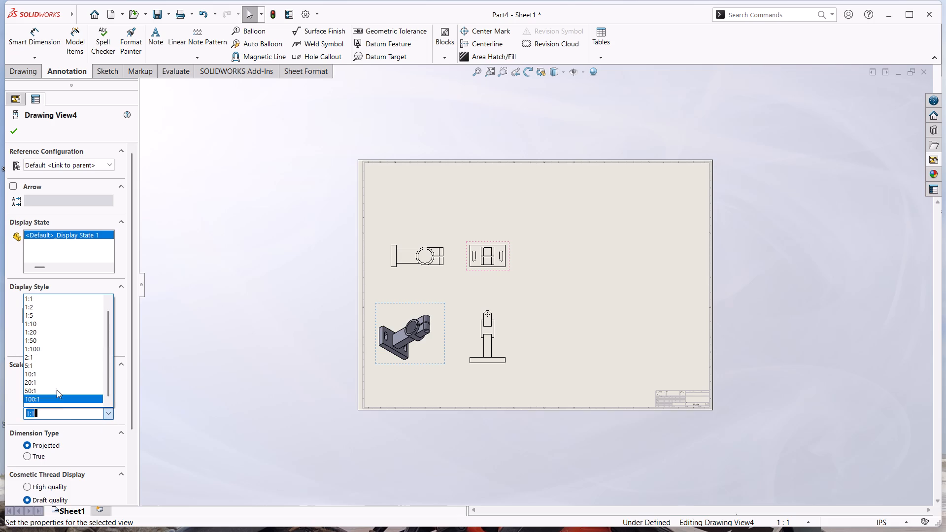
left_click(45, 358)
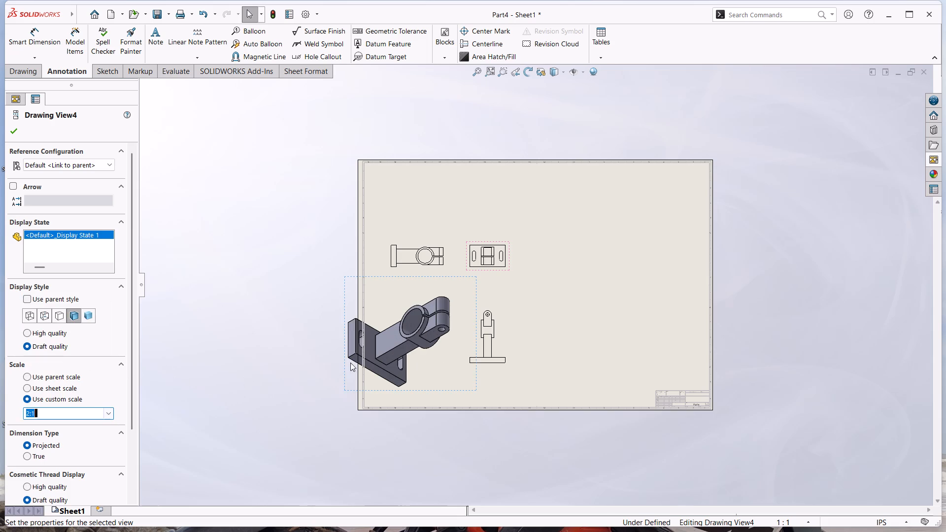
Move the front view up and toward the sheet's right side, away from the enlarged isometric view.
left_click(508, 270)
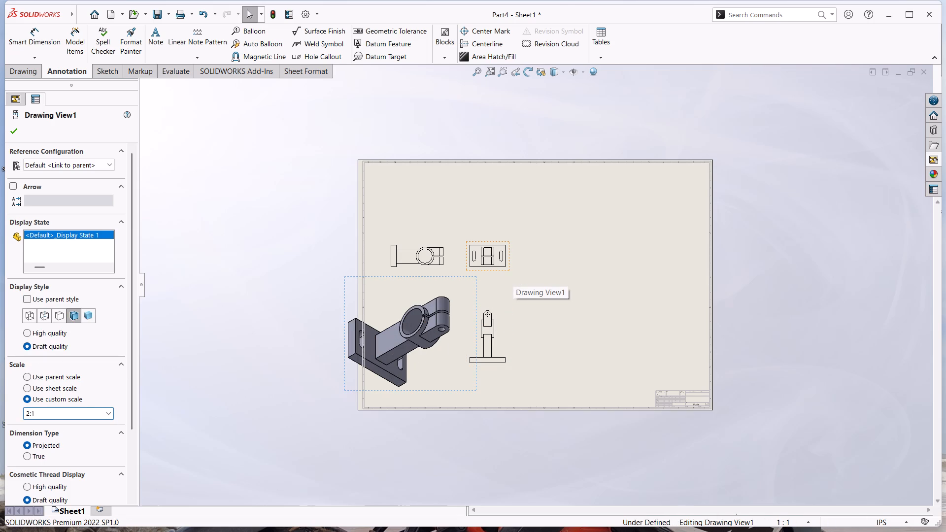
left_click_drag(491, 268, 676, 208)
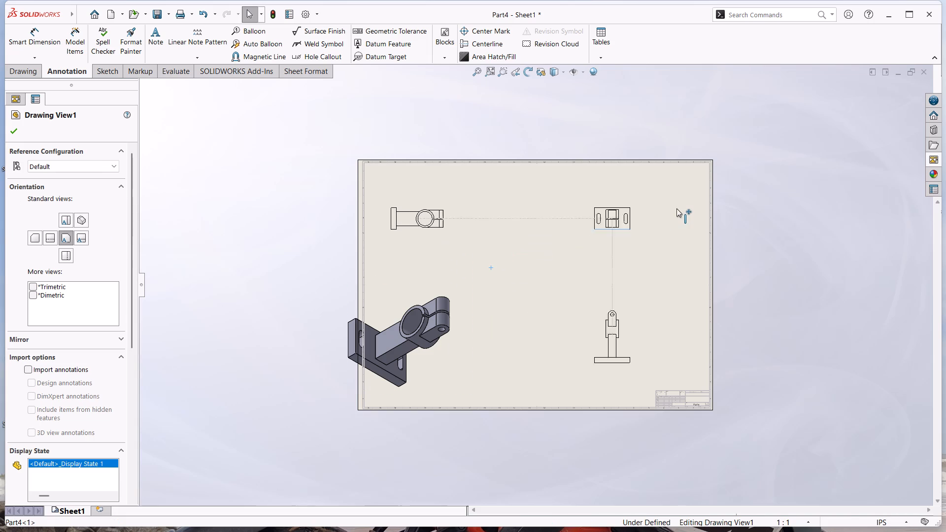
Shift the front view farther toward the sheet's upper-right corner and bring both projected views closer to it.
left_click_drag(676, 208, 643, 223)
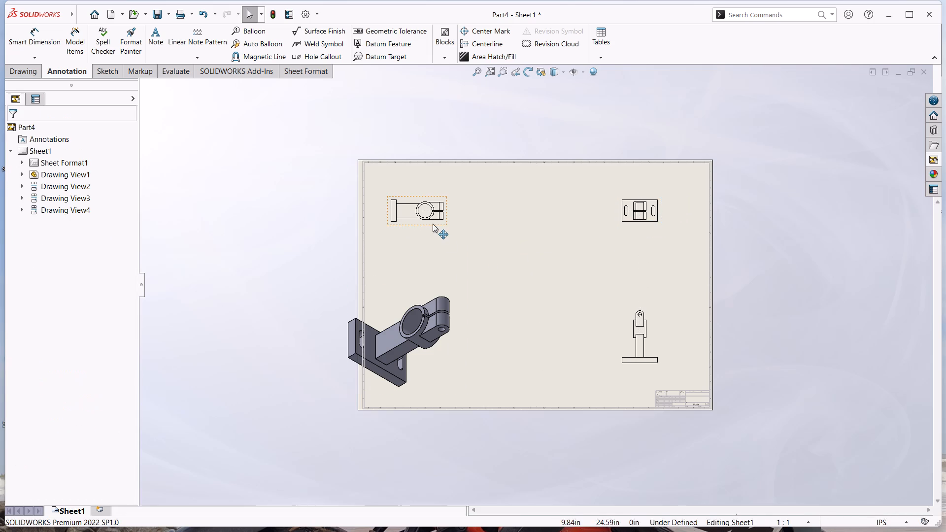
left_click_drag(433, 224, 549, 225)
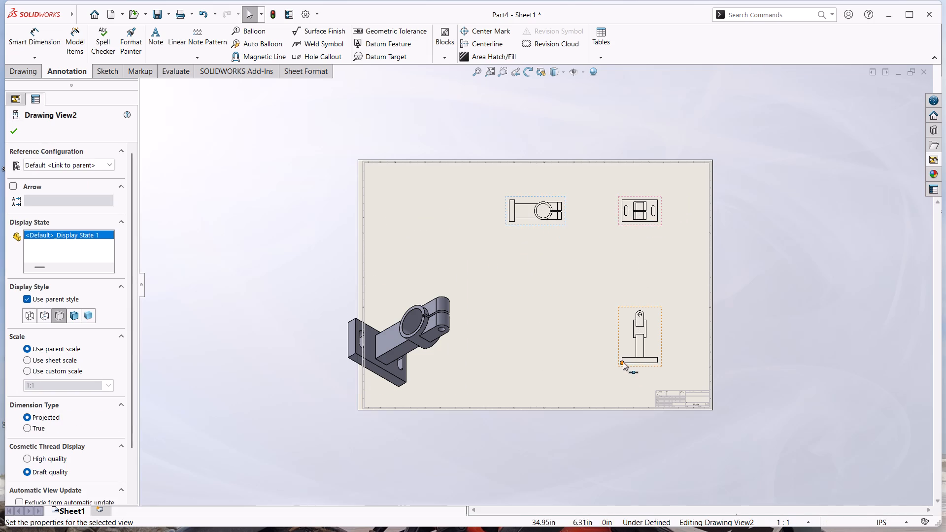
left_click_drag(622, 344, 620, 266)
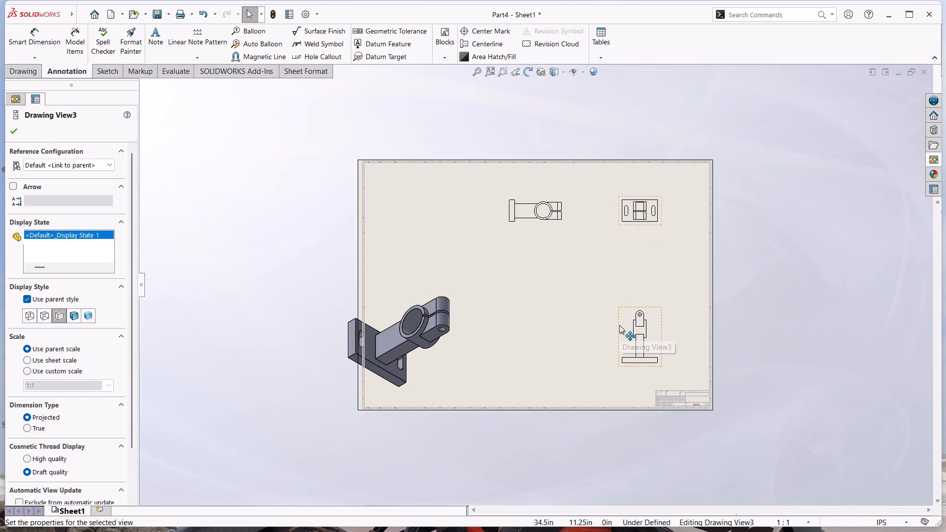
left_click_drag(619, 325, 622, 285)
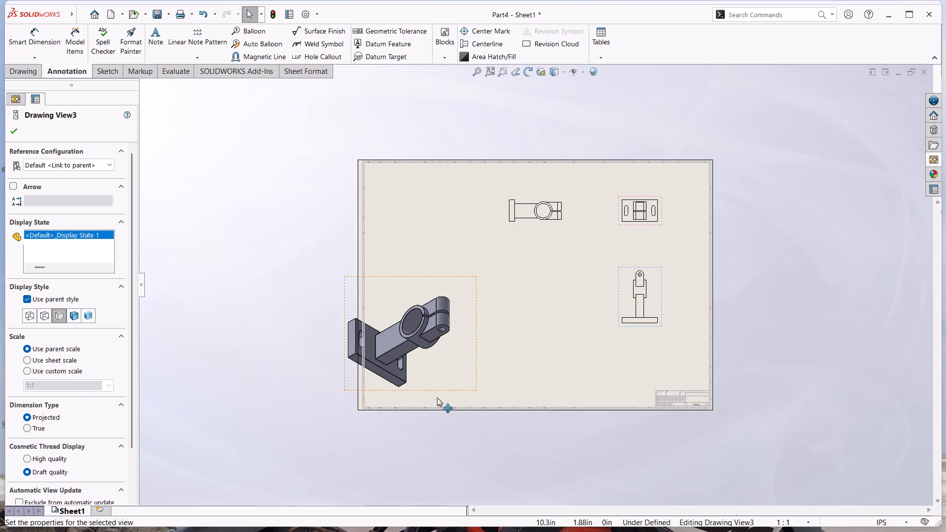
Move the shaded isometric view fully inside the sheet border and deselect it.
left_click_drag(437, 390, 473, 387)
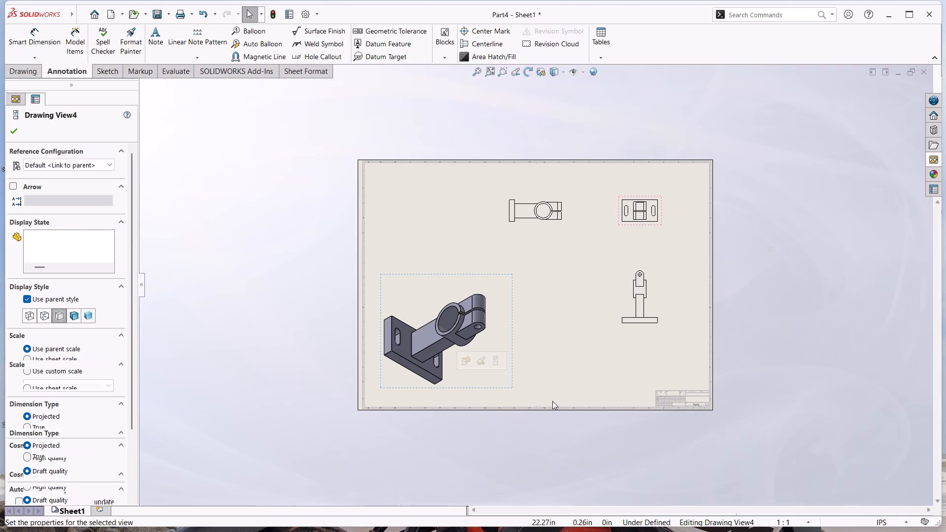
left_click(775, 314)
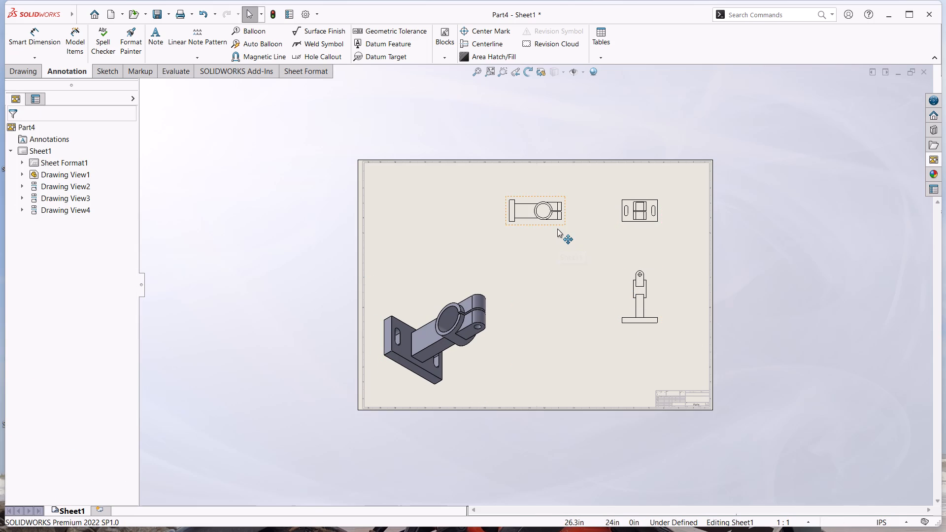
Set the front view's custom scale to 2:1.
left_click(619, 233)
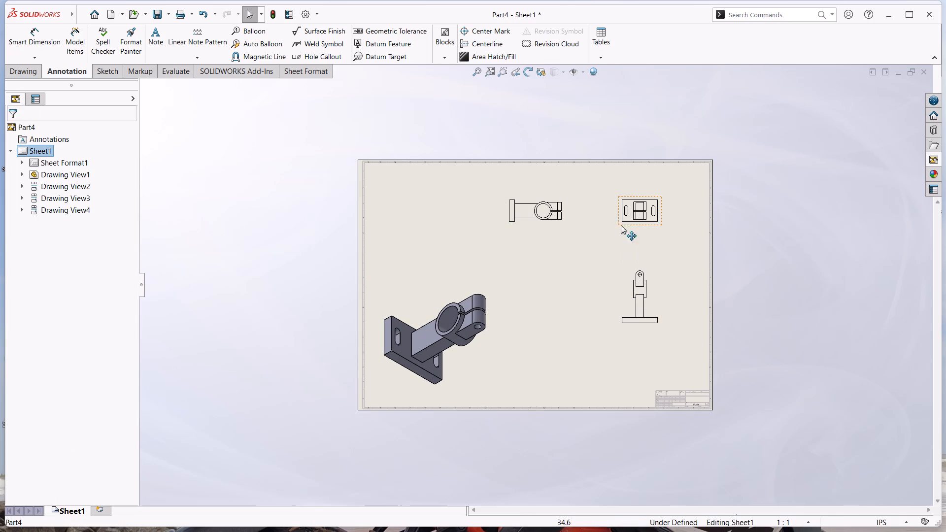
left_click(621, 218)
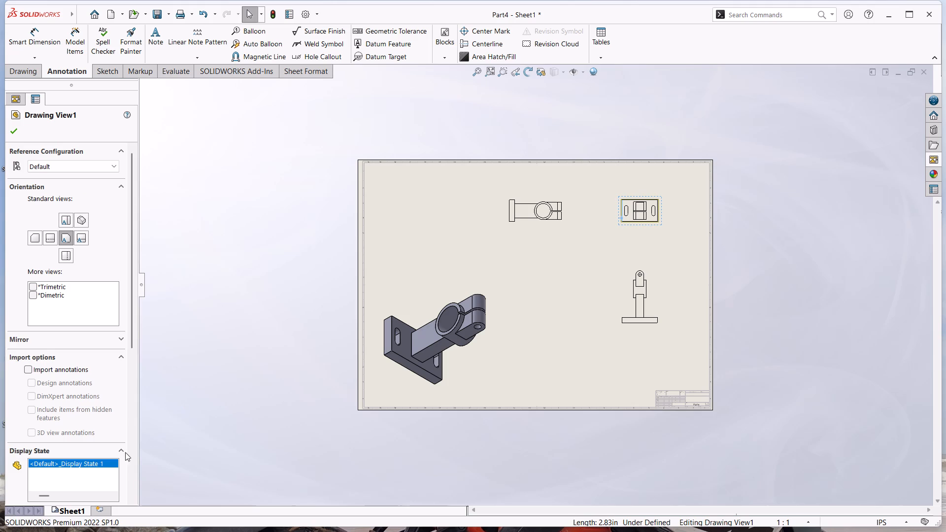
scroll(129, 450, "down", 3)
left_click(75, 322)
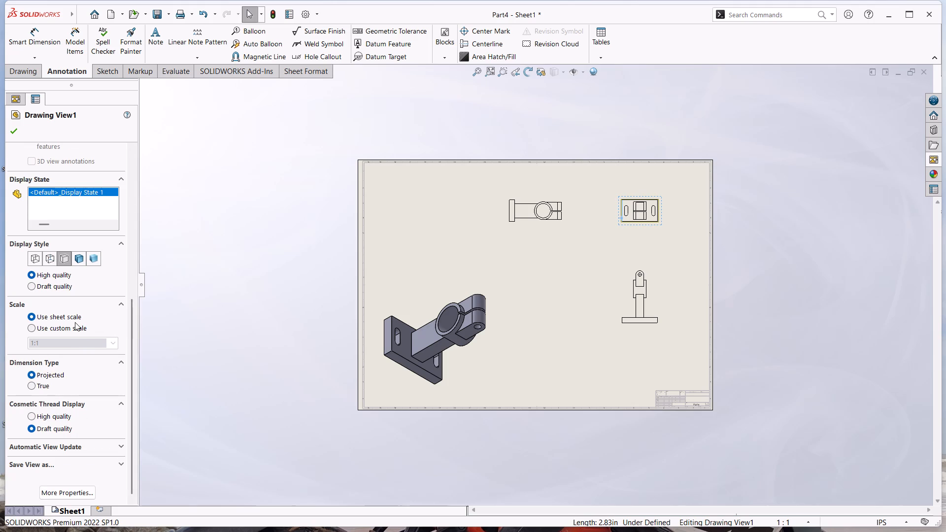
left_click(75, 328)
left_click(116, 343)
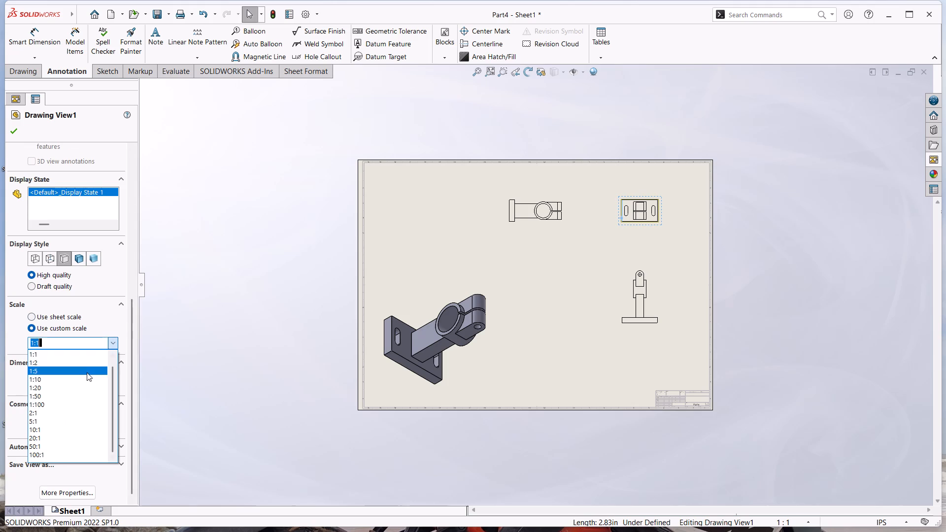
left_click(80, 414)
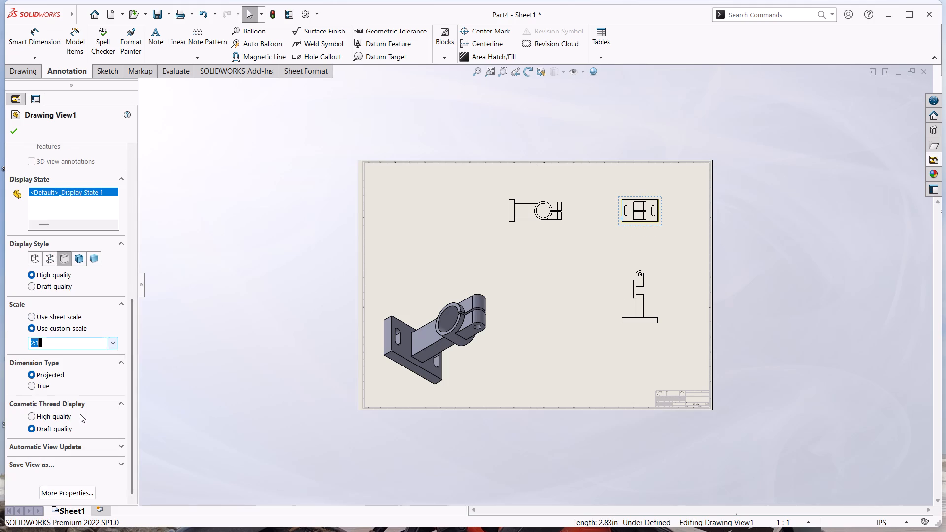
left_click(757, 325)
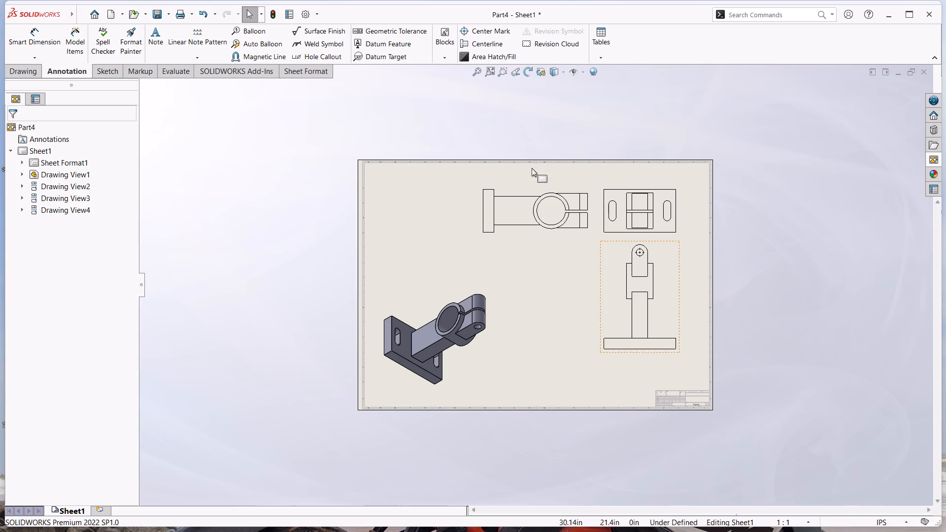
Set the drawing's document units to MMGS (millimeter, gram, second).
scroll(639, 191, "down", 6)
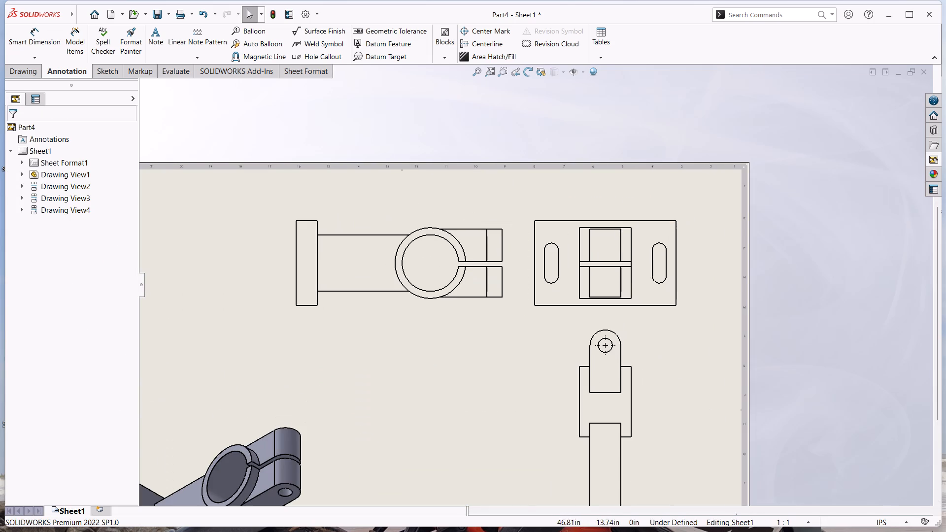
left_click(907, 522)
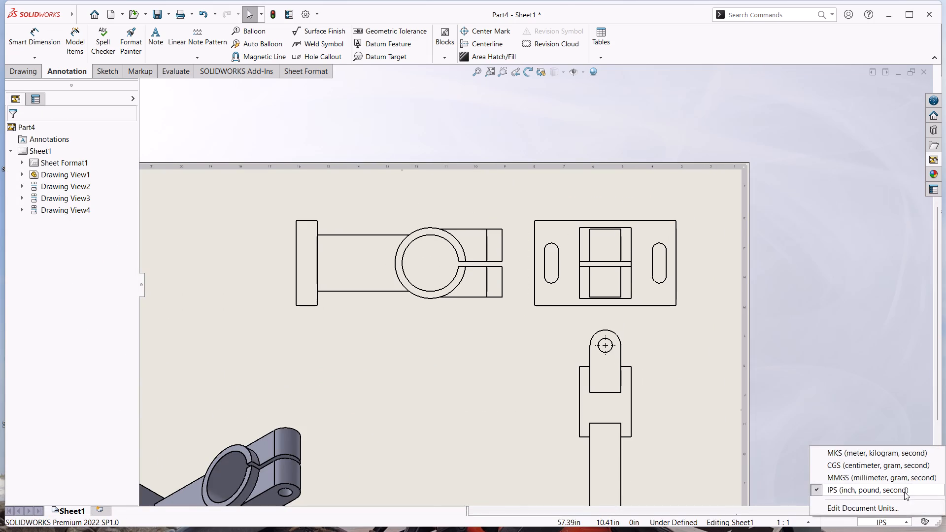
left_click(904, 478)
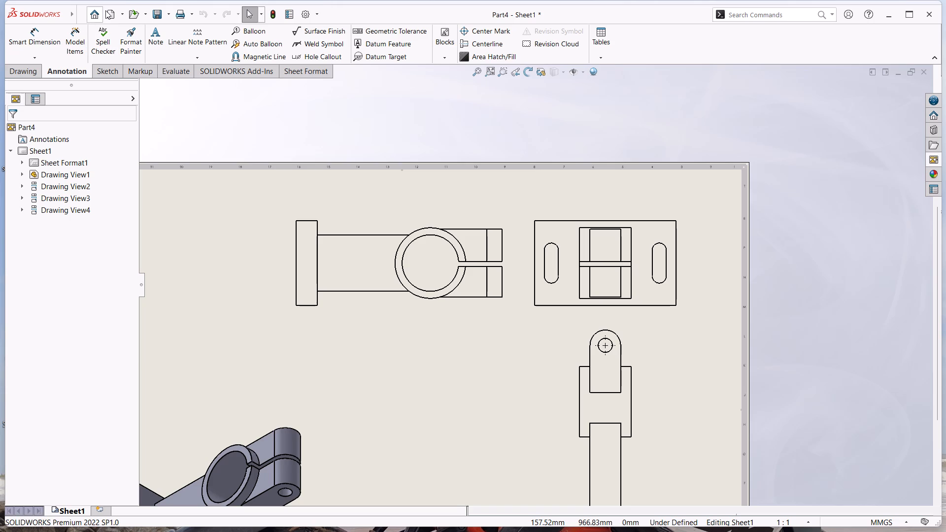
Dimension the split clamp end in the side projected view: upper lug edge, slot gap and lower lug edge.
left_click(12, 42)
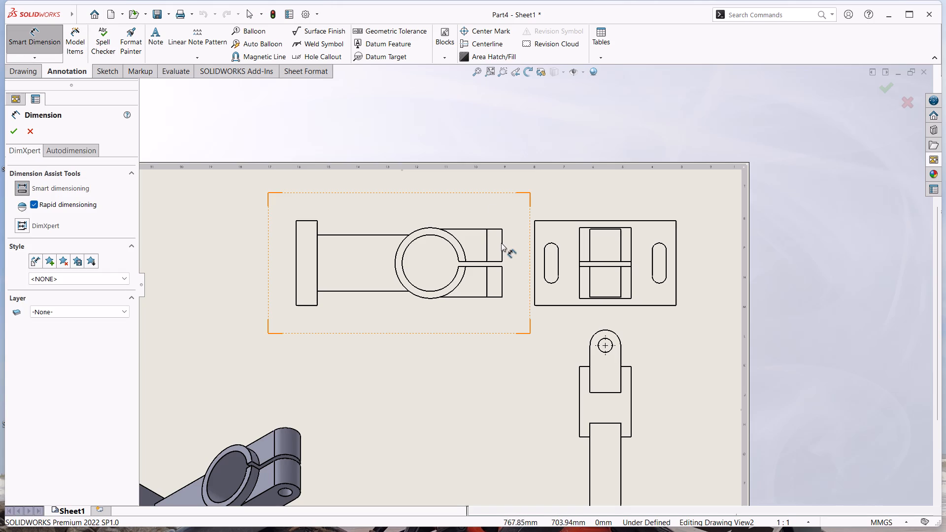
left_click(503, 242)
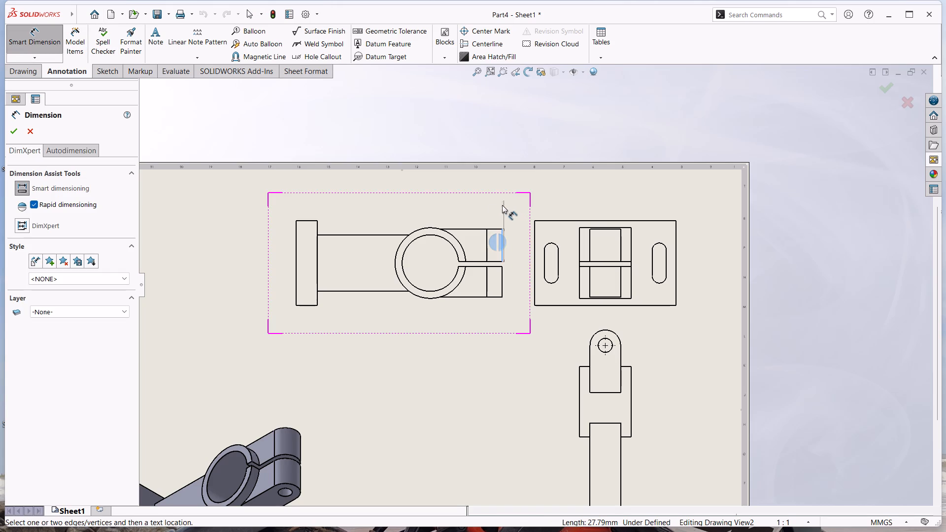
scroll(502, 205, "down", 9)
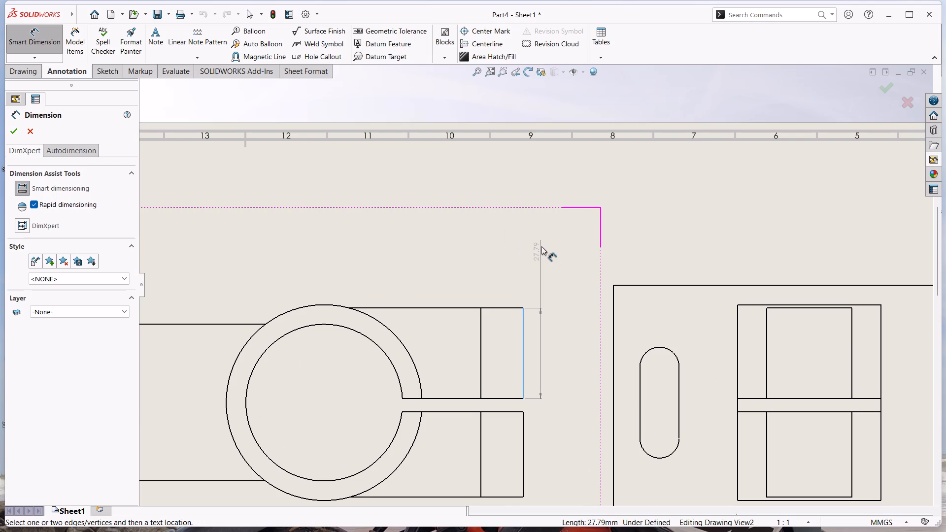
left_click(541, 246)
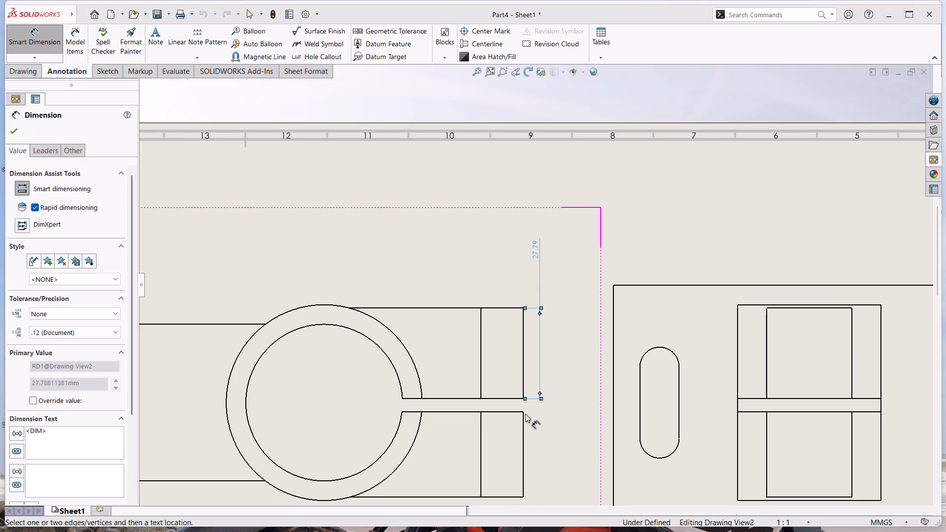
left_click(515, 413)
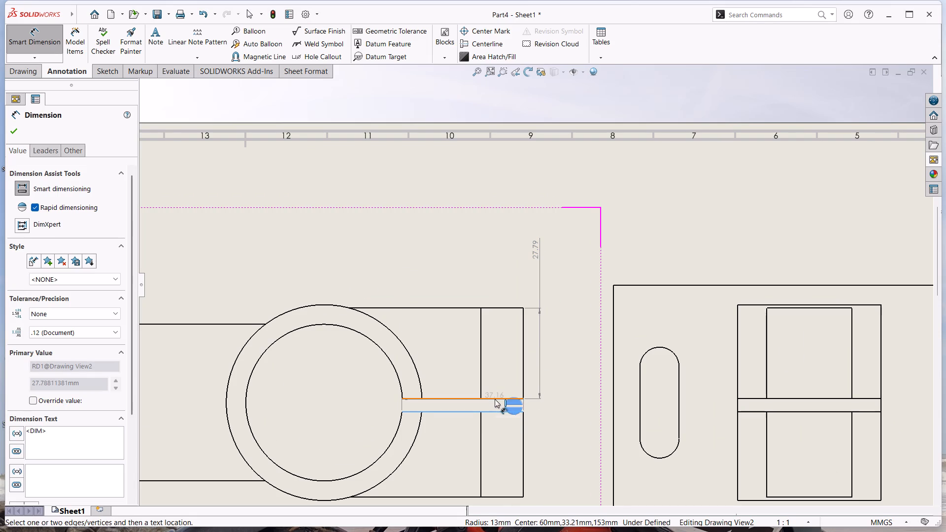
left_click(495, 399)
left_click(571, 345)
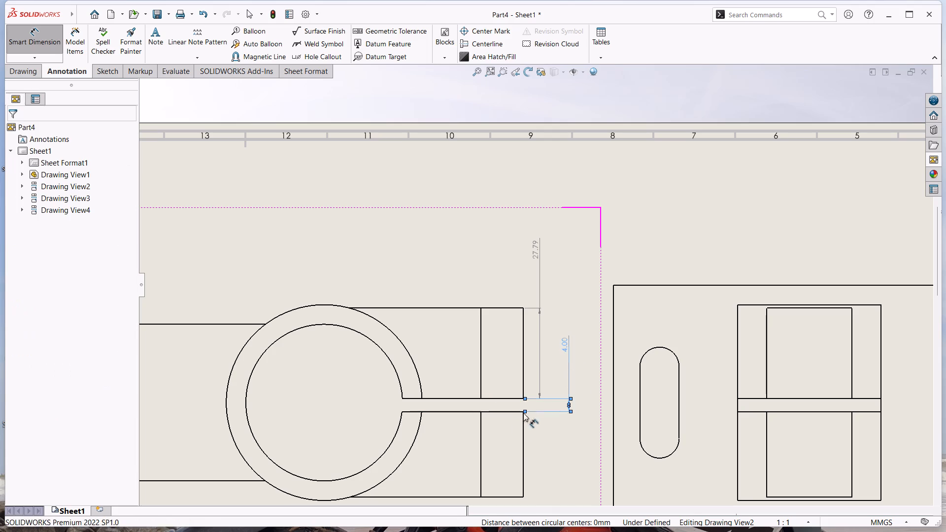
left_click(524, 448)
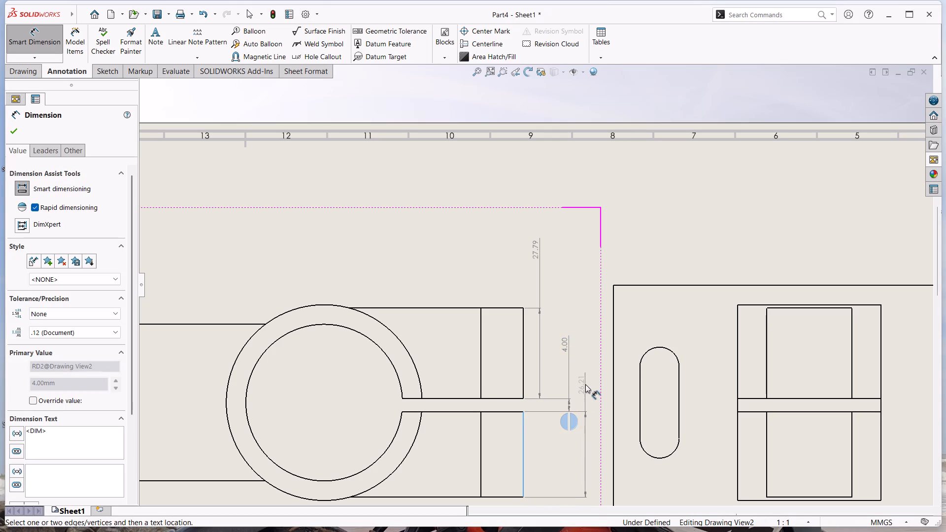
left_click(585, 384)
Add radius dimensions to the clamp ring's inner and outer arcs, placed above the side projected view.
scroll(448, 422, "up", 1)
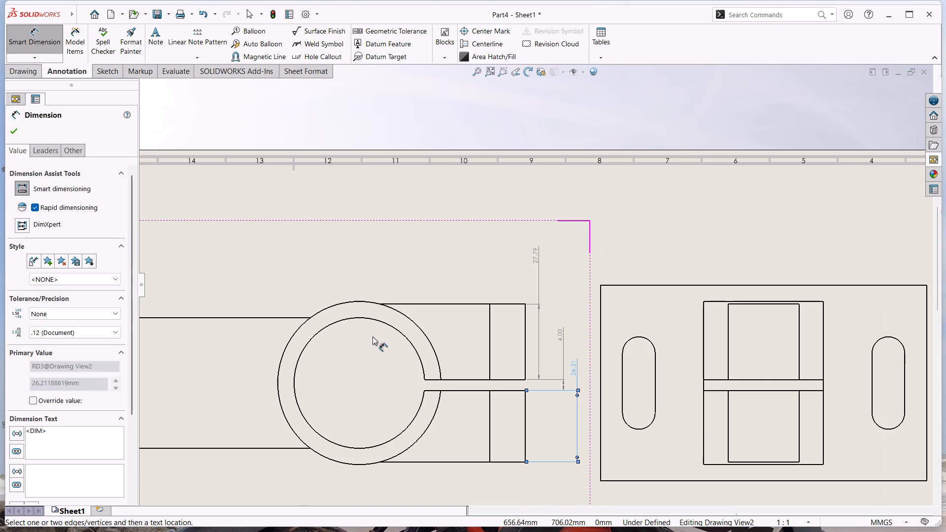
left_click(404, 335)
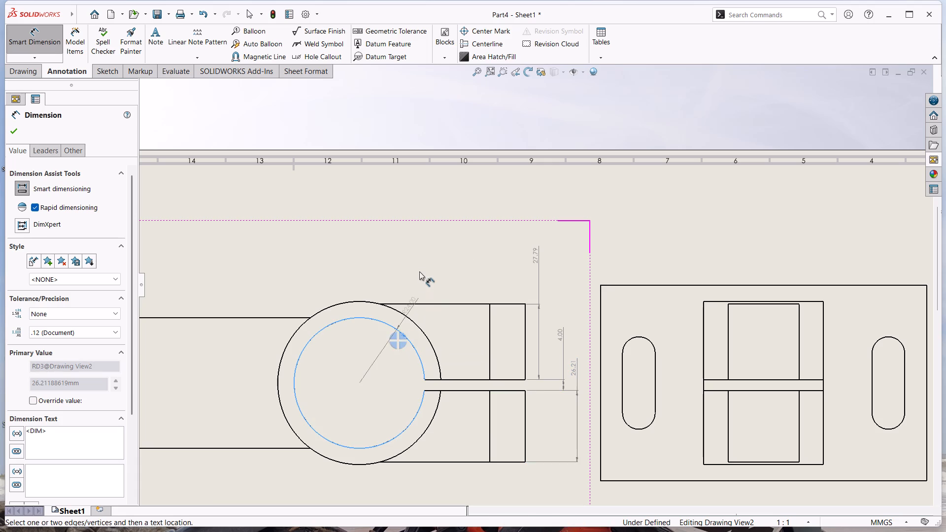
left_click(419, 254)
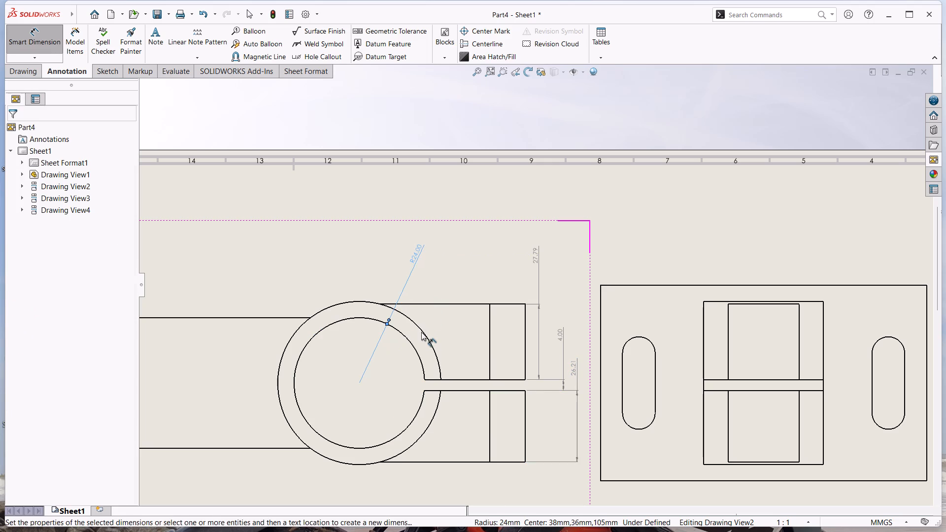
left_click(421, 332)
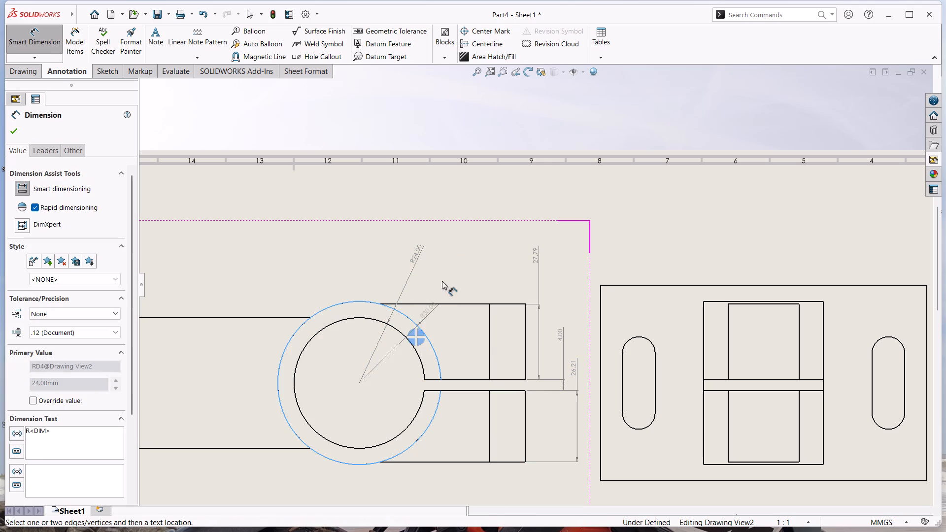
left_click(449, 256)
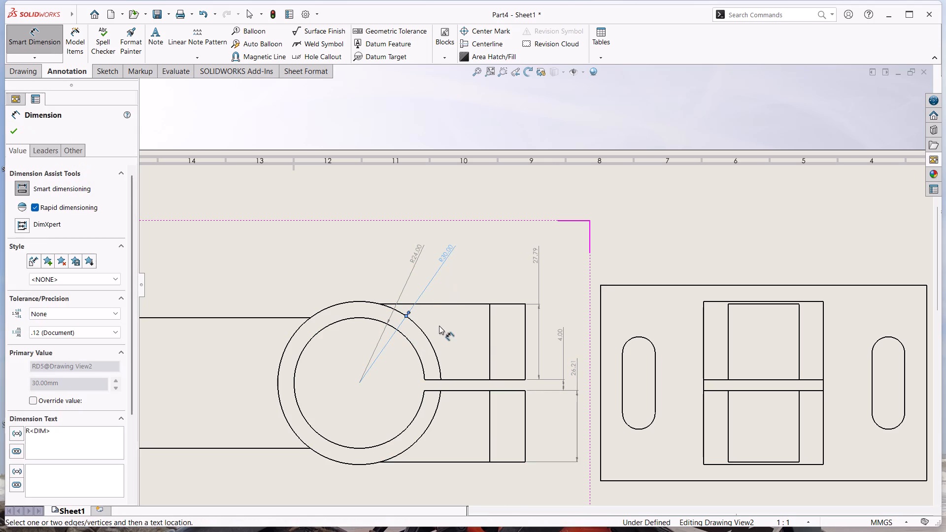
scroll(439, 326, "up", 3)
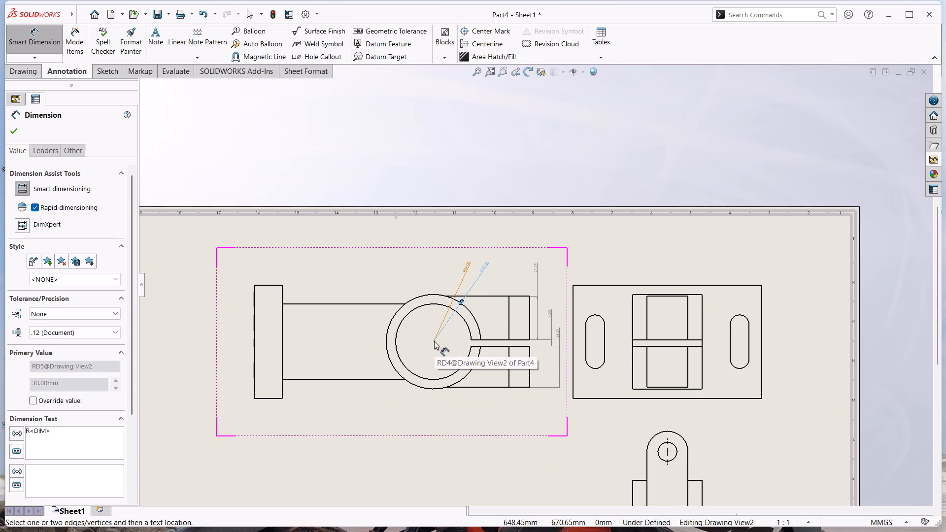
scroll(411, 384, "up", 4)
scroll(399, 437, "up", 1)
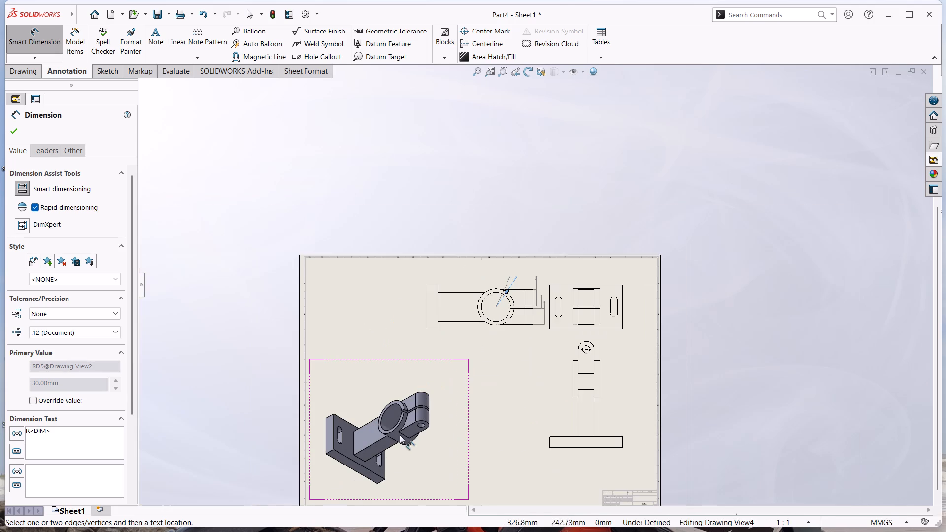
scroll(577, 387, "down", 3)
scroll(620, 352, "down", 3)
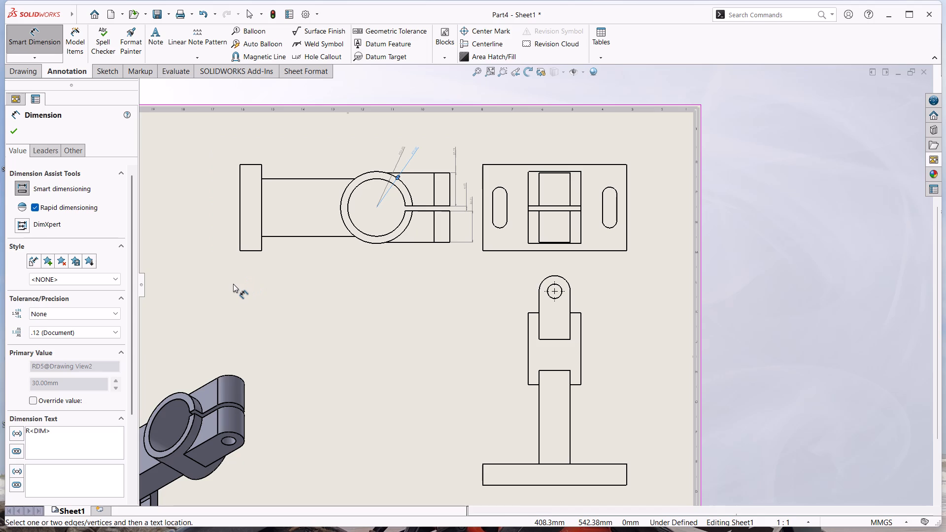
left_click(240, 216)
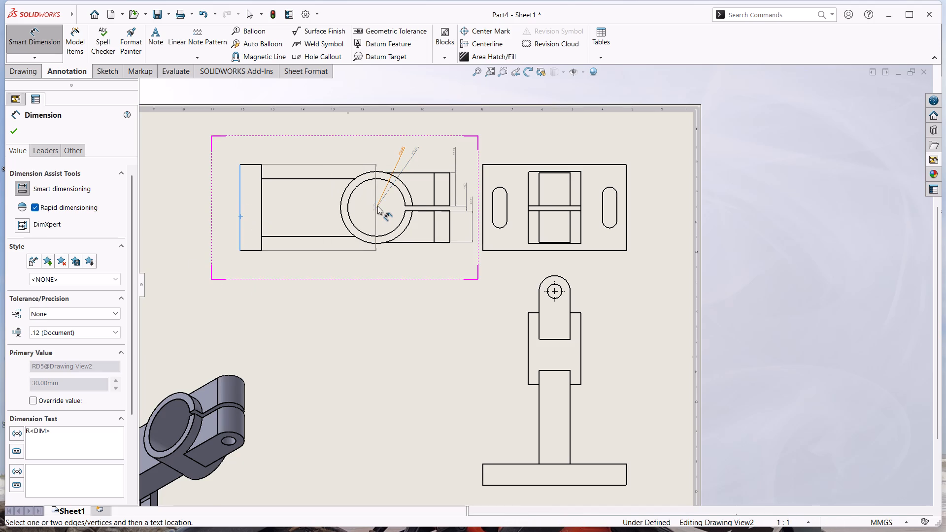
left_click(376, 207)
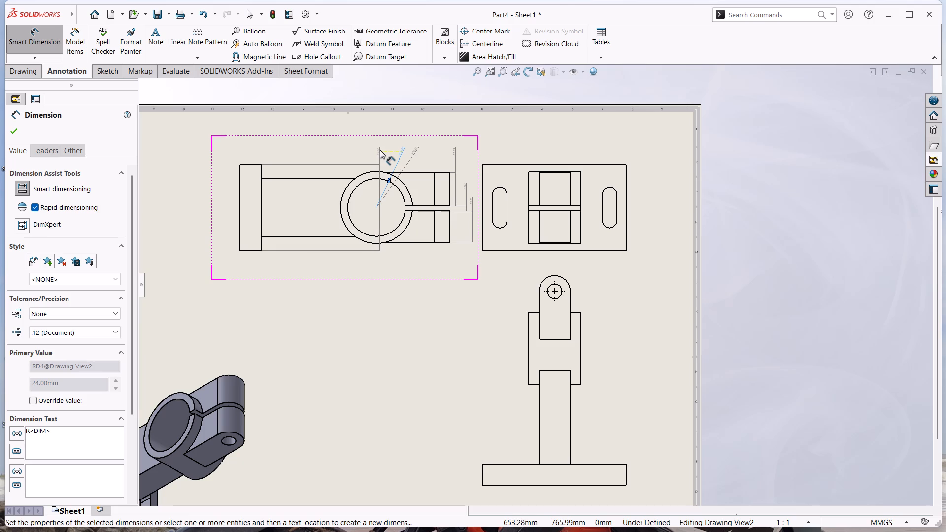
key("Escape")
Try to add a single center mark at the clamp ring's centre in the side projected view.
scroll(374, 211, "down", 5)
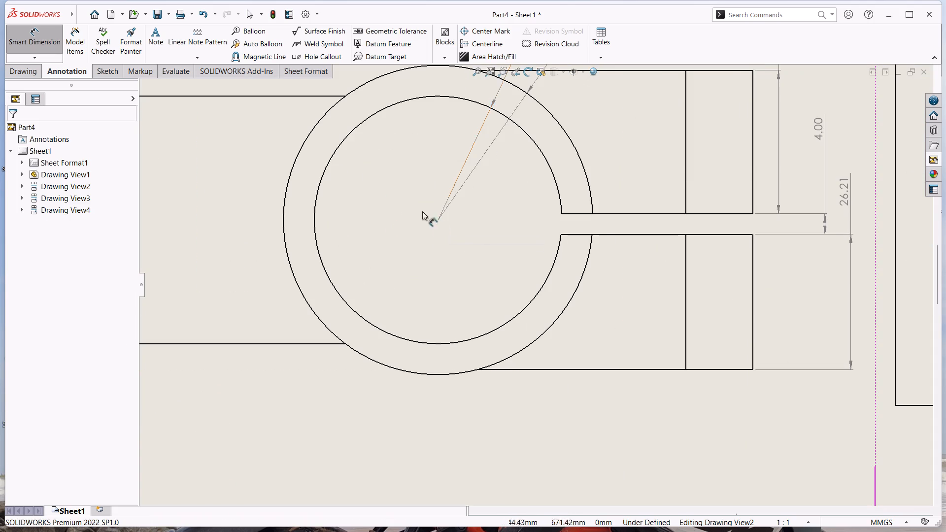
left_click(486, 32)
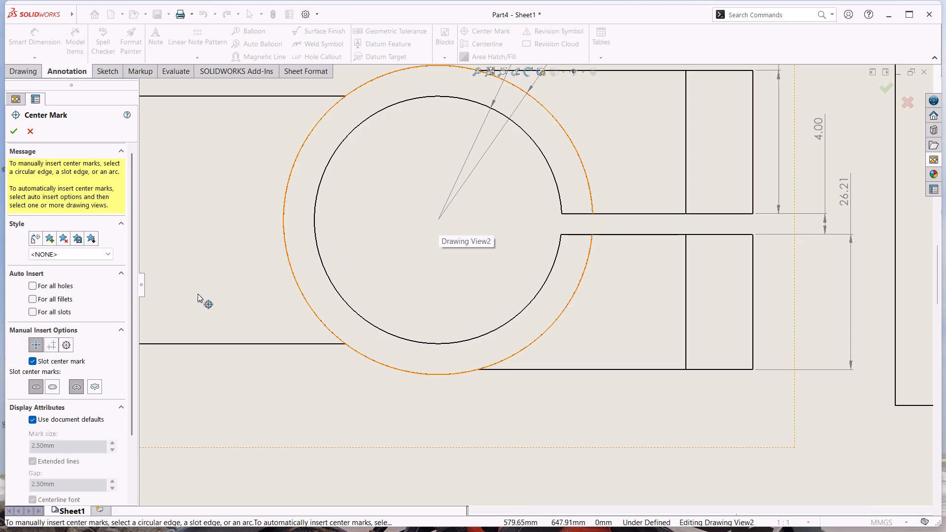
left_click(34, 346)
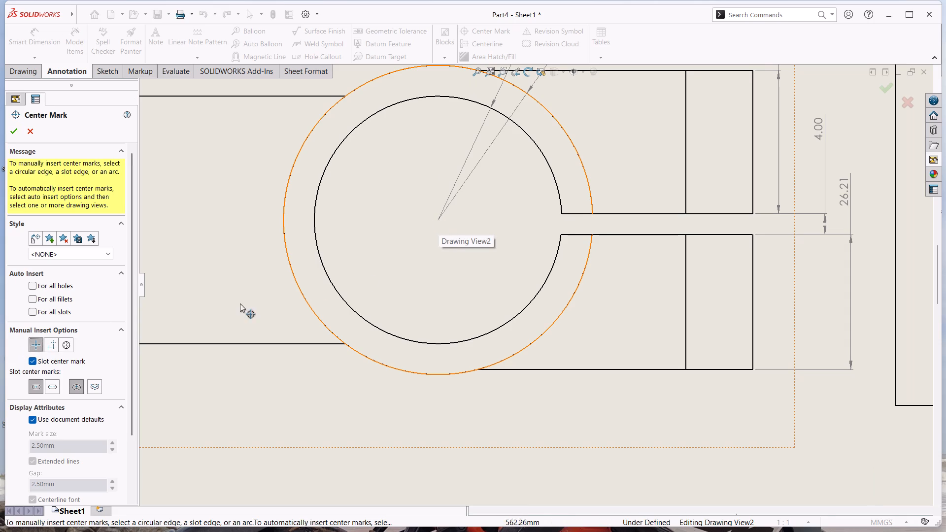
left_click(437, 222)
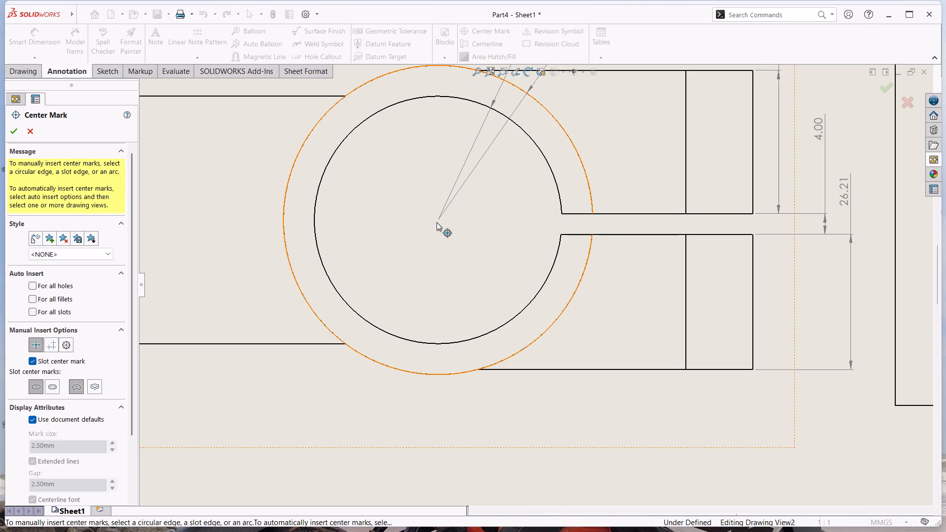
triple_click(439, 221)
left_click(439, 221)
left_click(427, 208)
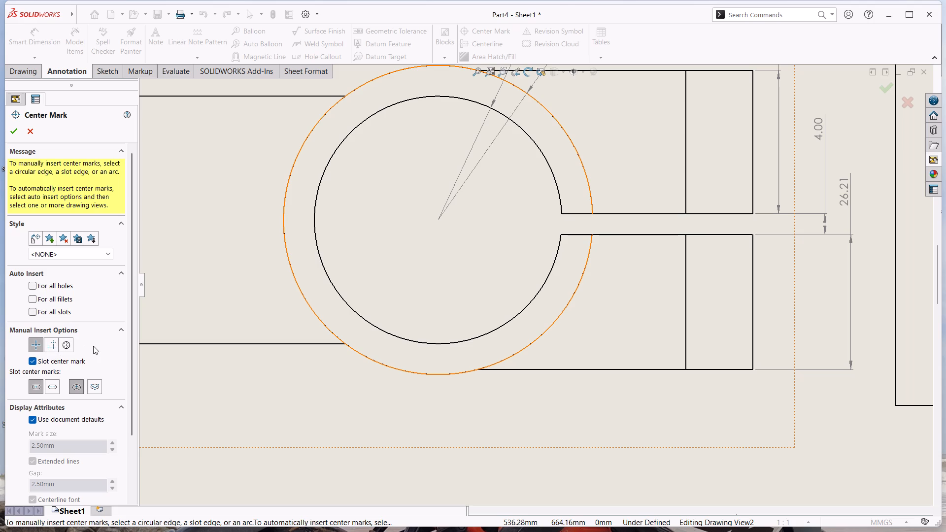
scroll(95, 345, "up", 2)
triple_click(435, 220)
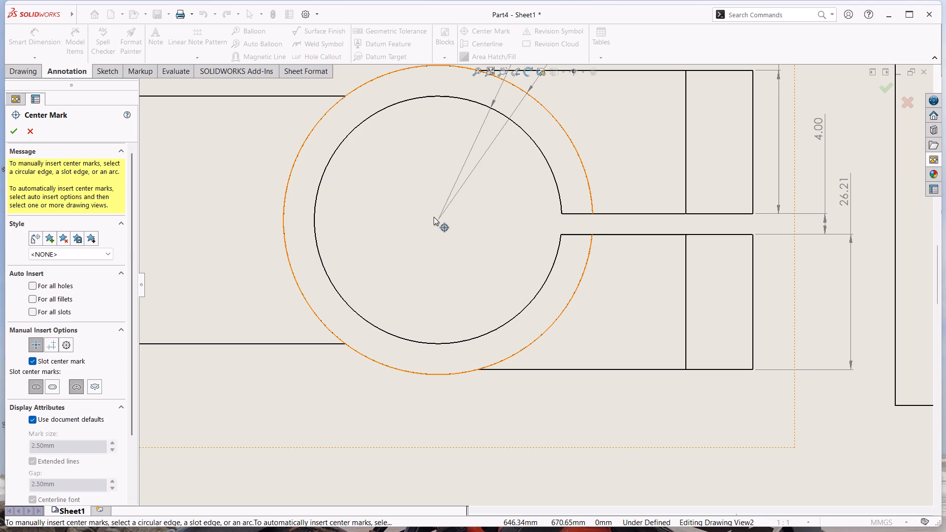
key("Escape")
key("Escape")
Examine the projected views and the overall sheet for features that still need dimensions.
scroll(435, 220, "up", 5)
scroll(486, 249, "up", 3)
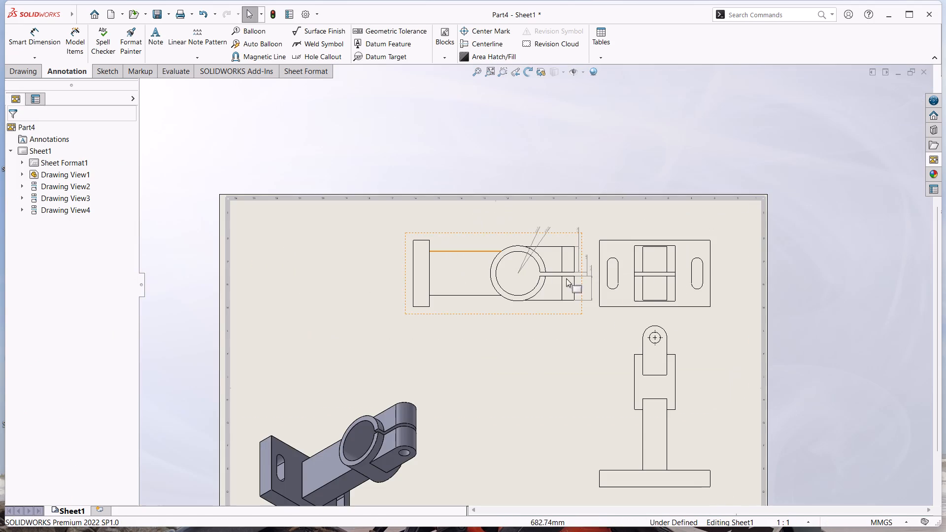
scroll(661, 285, "down", 2)
scroll(587, 296, "up", 3)
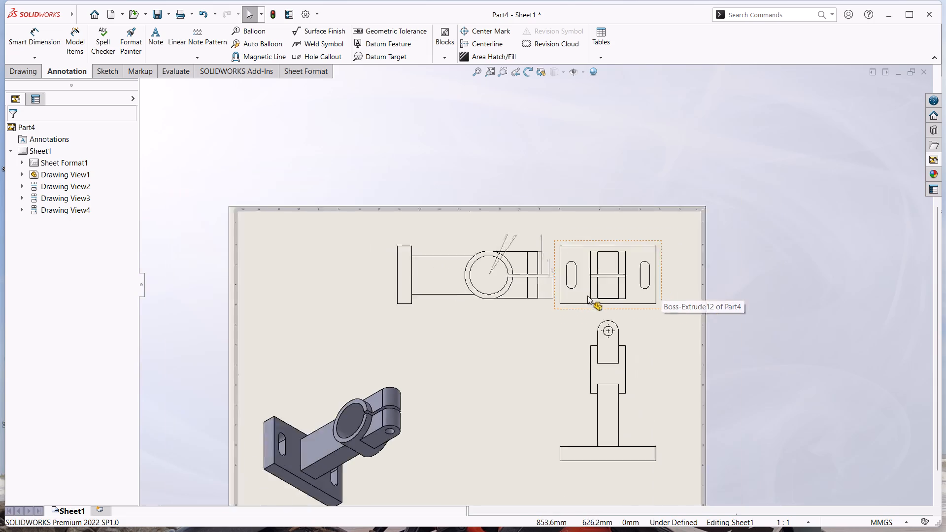
scroll(589, 383, "down", 5)
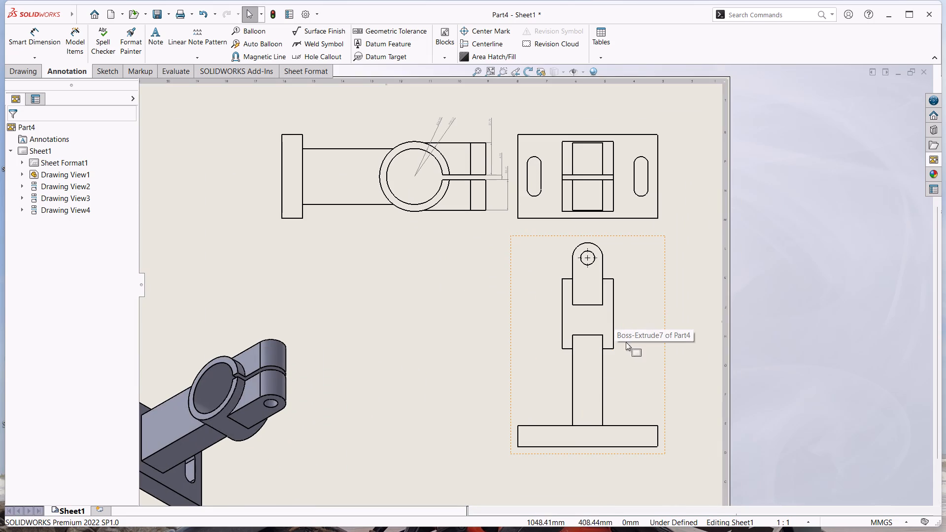
scroll(594, 344, "down", 5)
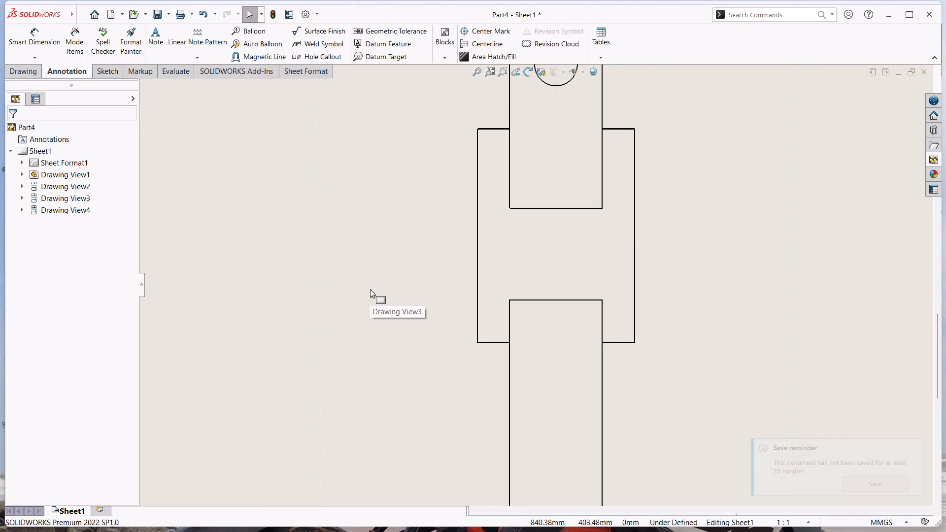
scroll(358, 274, "up", 5)
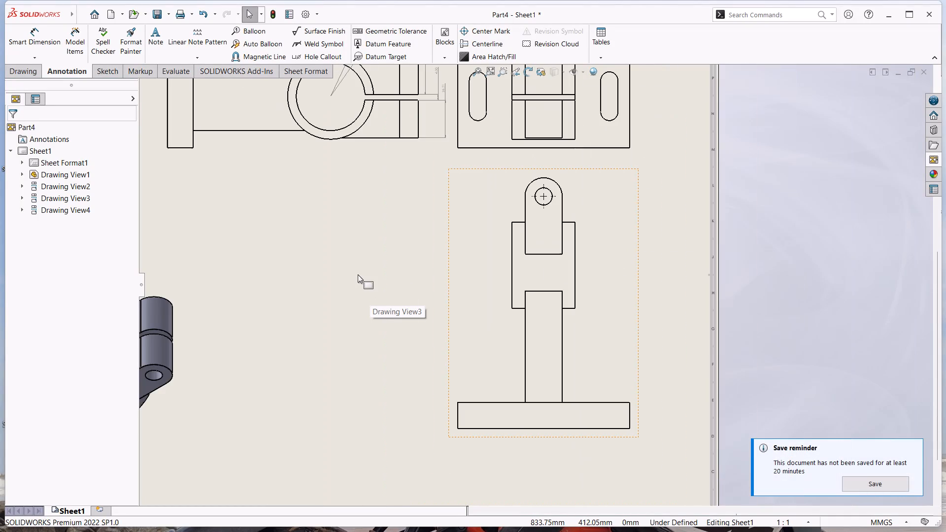
scroll(541, 312, "up", 1)
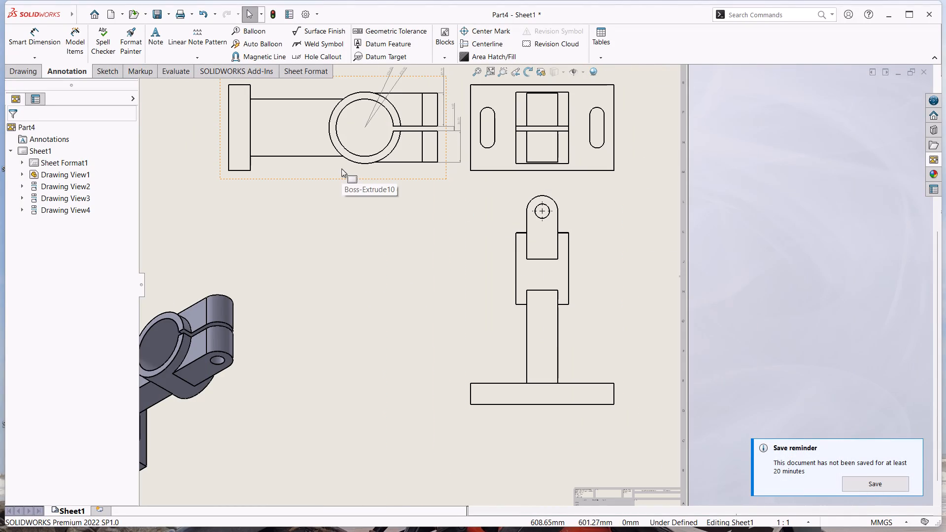
scroll(269, 126, "down", 2)
scroll(603, 316, "up", 4)
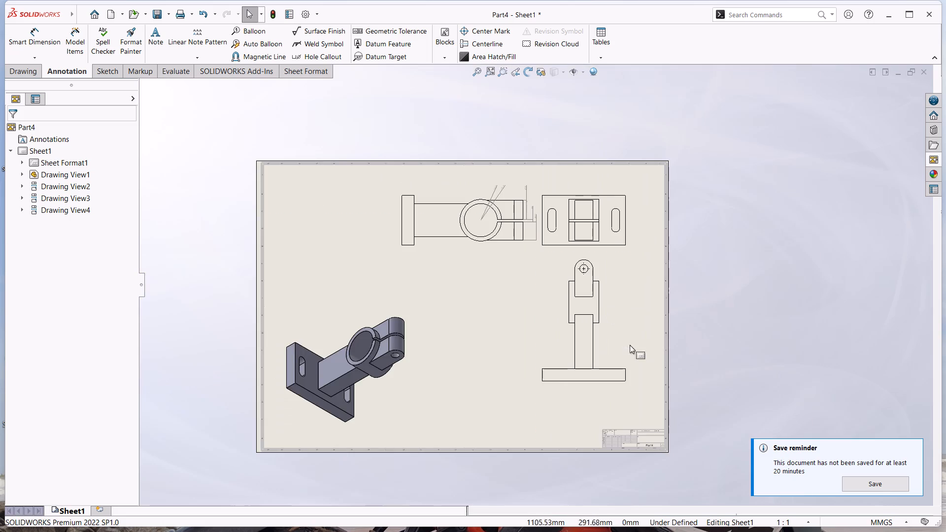
Dimension the long vertical edge of the clamp ring block in the projected view below the front view.
scroll(620, 337, "down", 5)
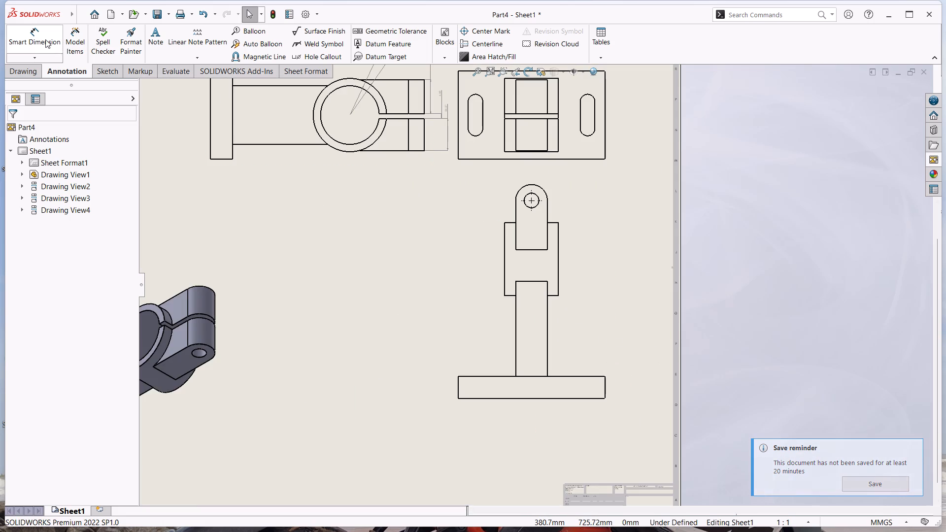
left_click(45, 39)
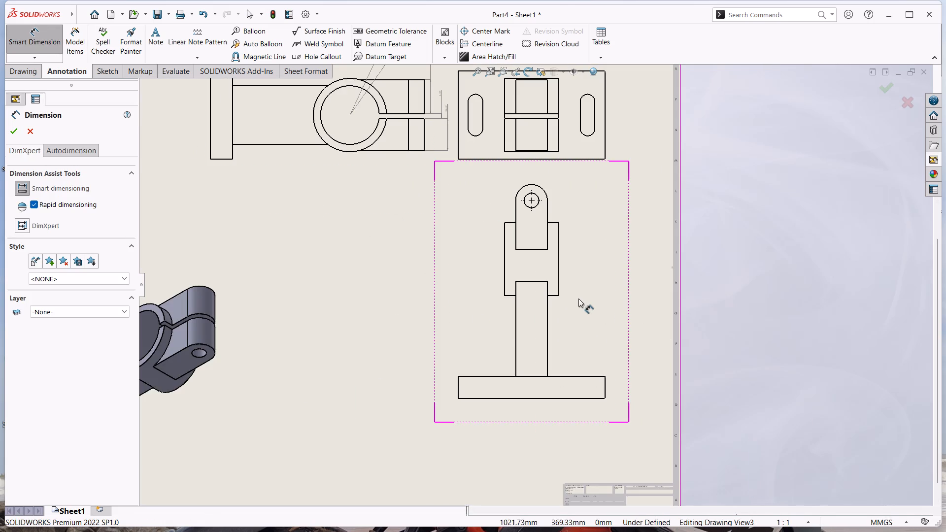
scroll(558, 261, "down", 5)
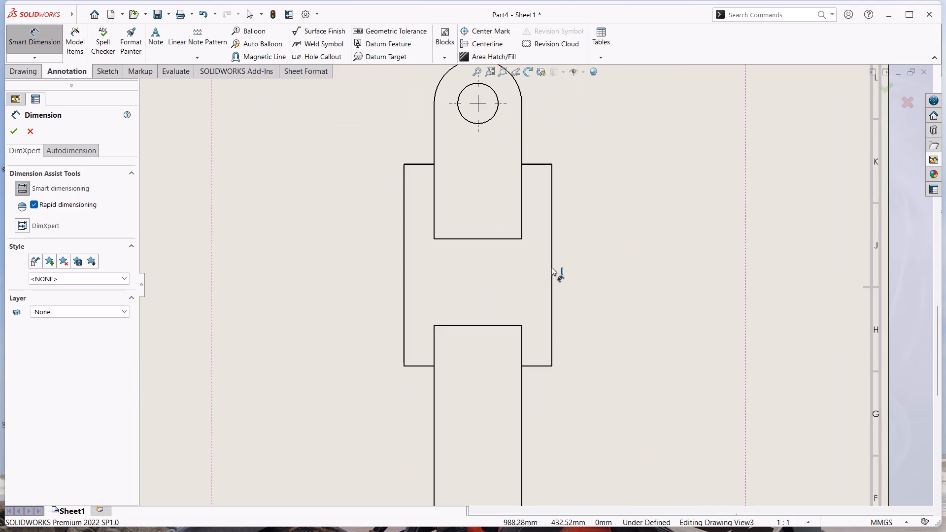
left_click(551, 267)
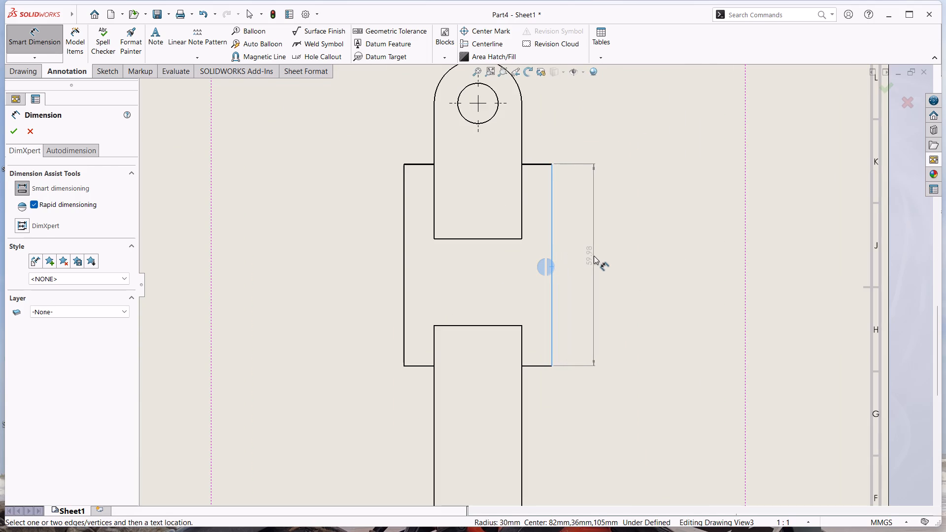
left_click(613, 253)
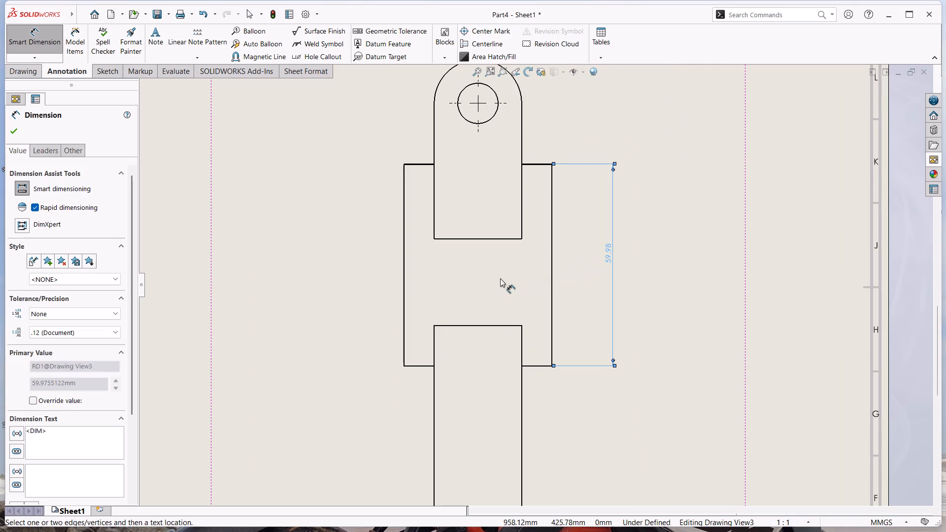
Dimension the stem's width in the projected view below the front view, placing the text beside the stem.
scroll(500, 278, "up", 4)
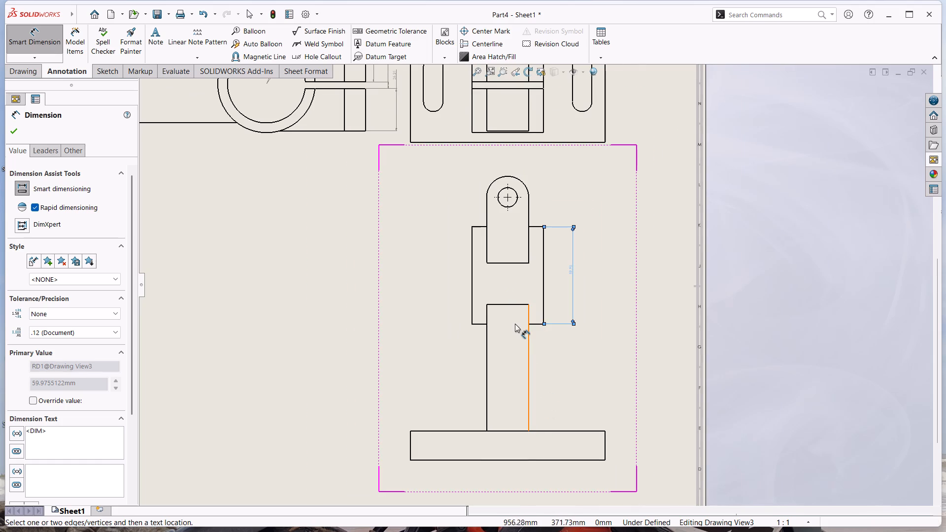
left_click(512, 305)
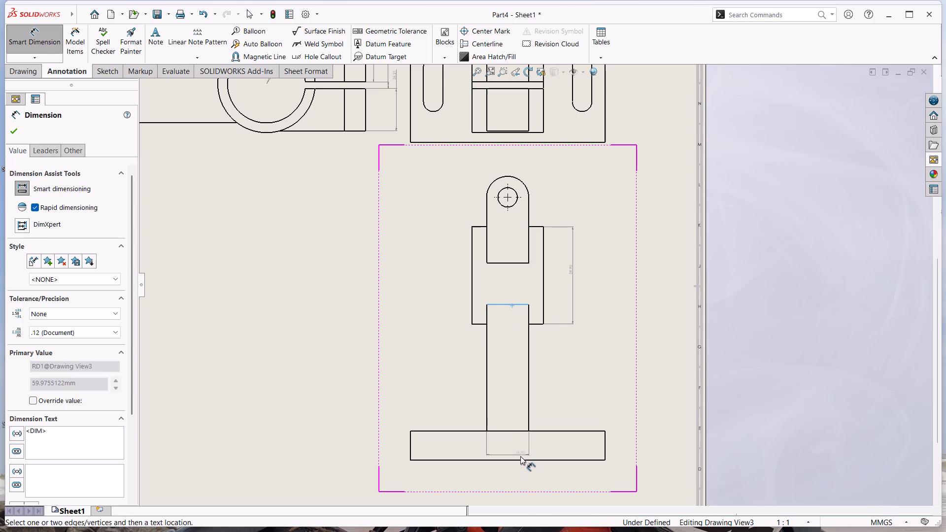
left_click(520, 459)
scroll(613, 337, "down", 5)
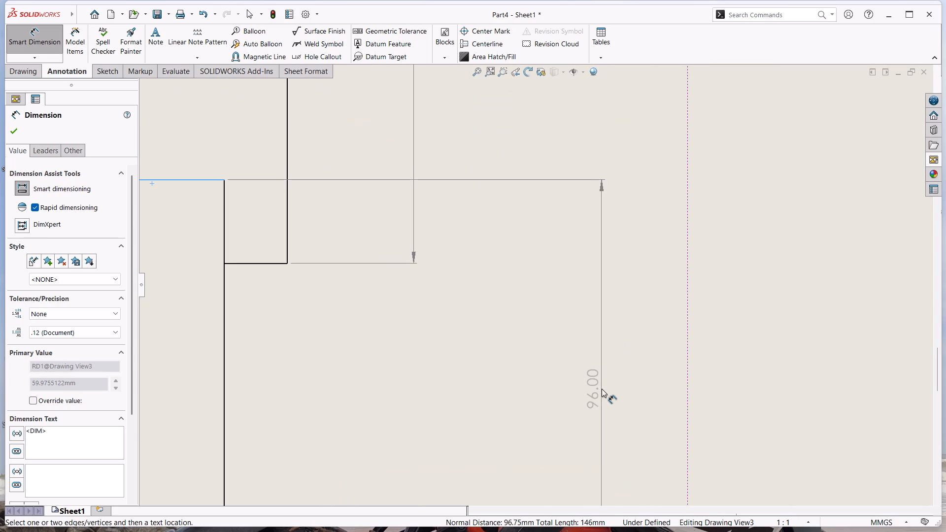
scroll(600, 385, "up", 7)
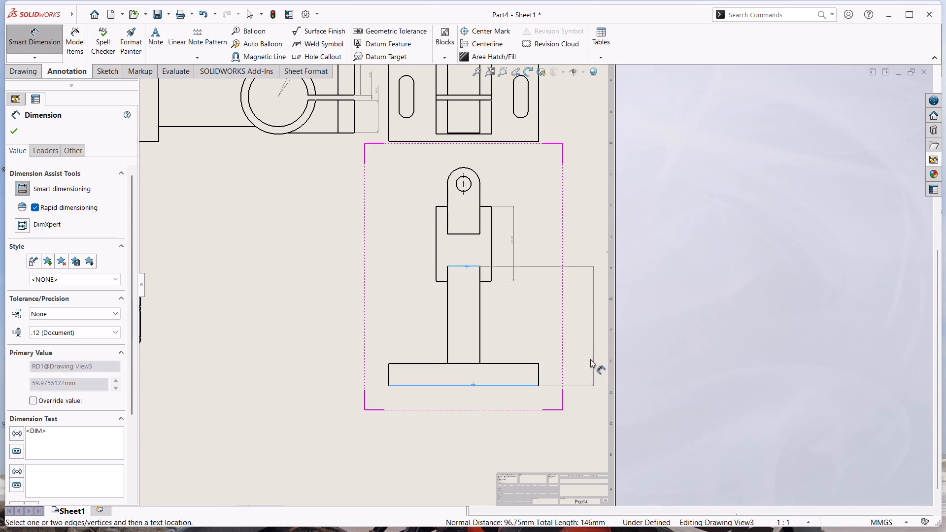
key("Escape")
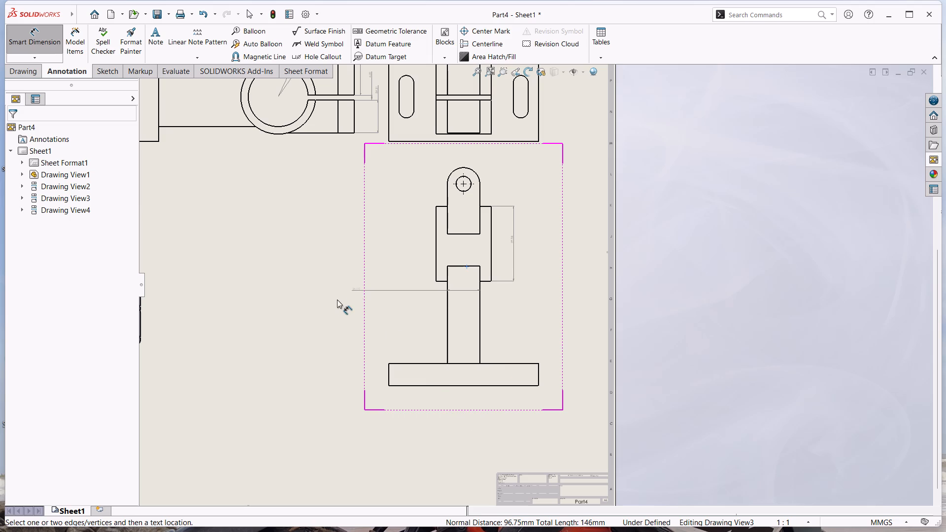
left_click(380, 307)
key("Escape")
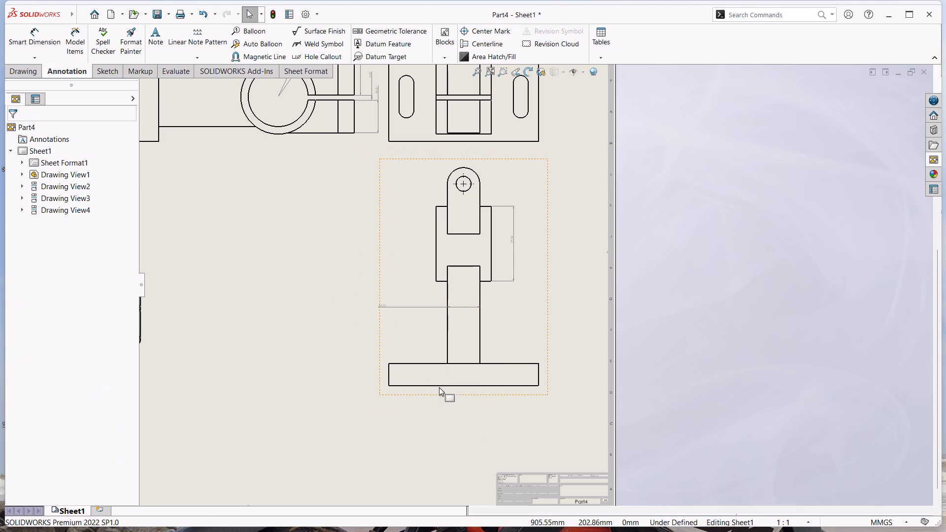
Dimension the base plate's thickness and overall length in the same projected view, placing them outside the plate outline.
left_click(439, 387)
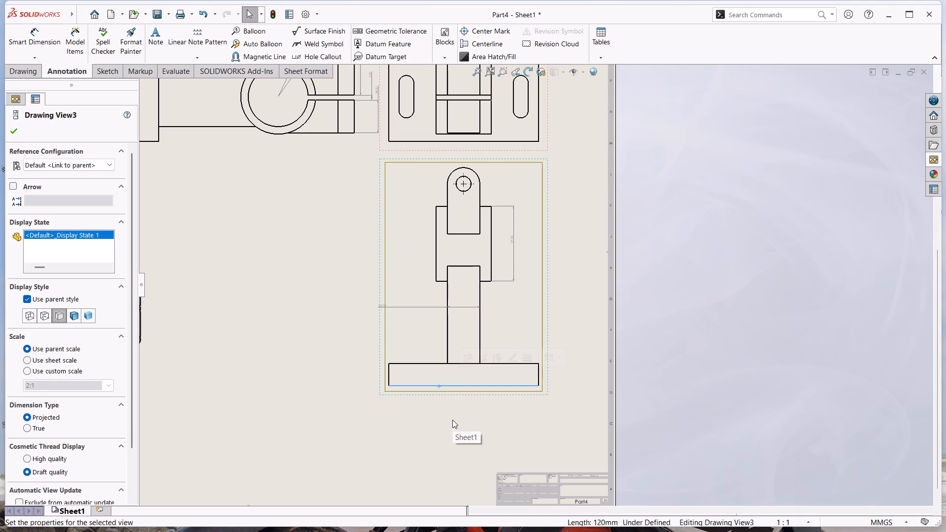
scroll(464, 405, "down", 4)
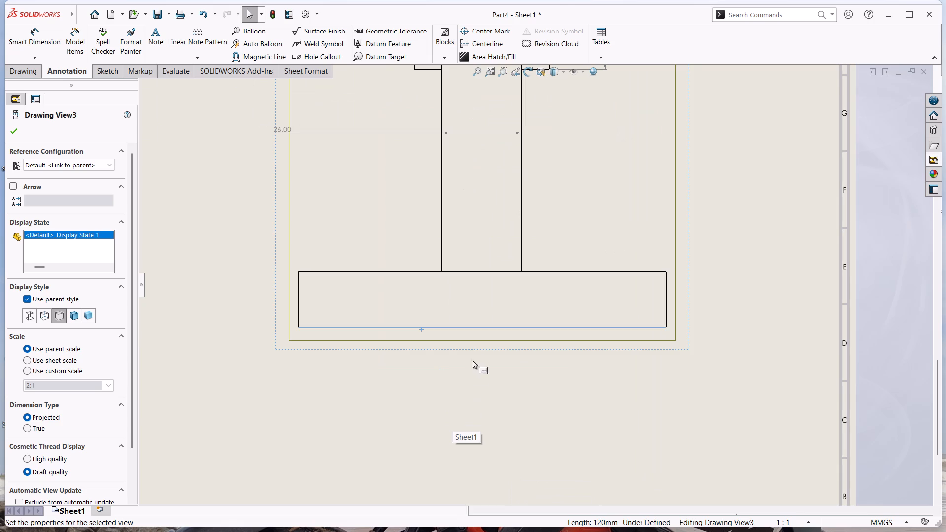
left_click(44, 34)
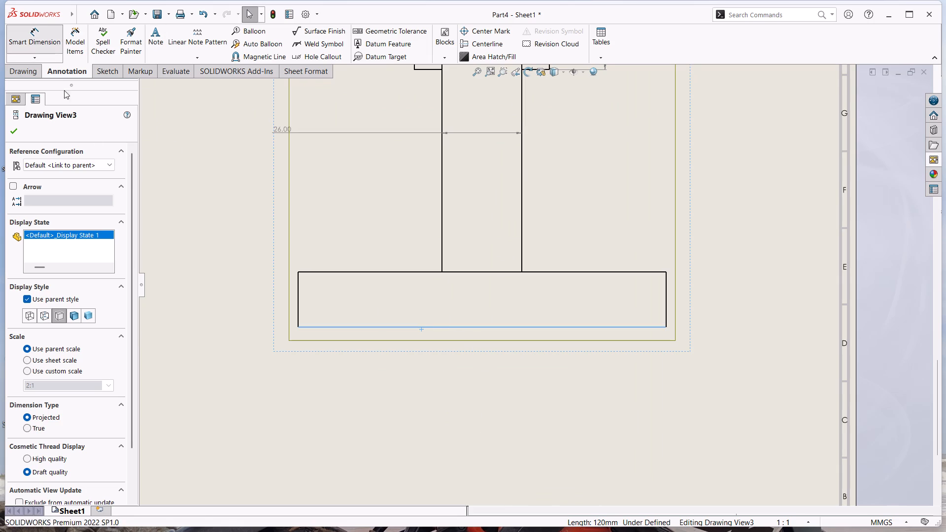
left_click(667, 301)
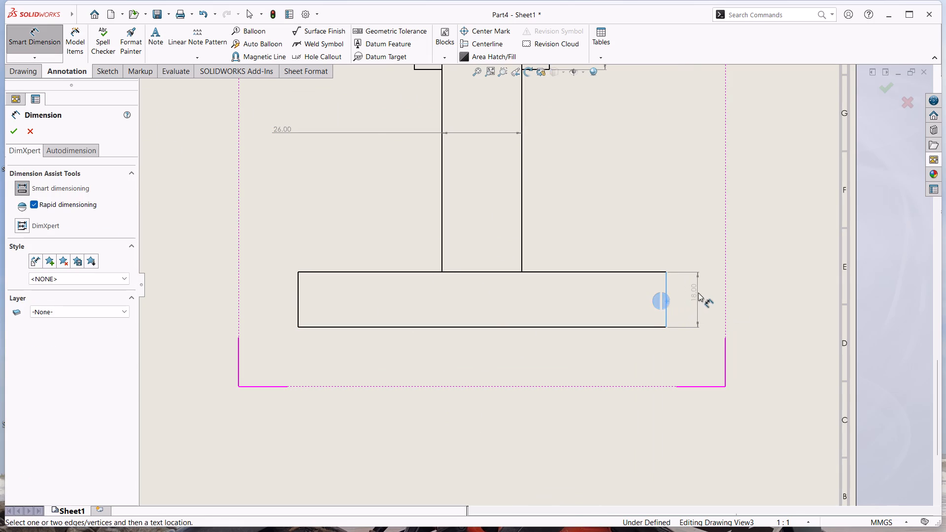
left_click(698, 293)
left_click(642, 329)
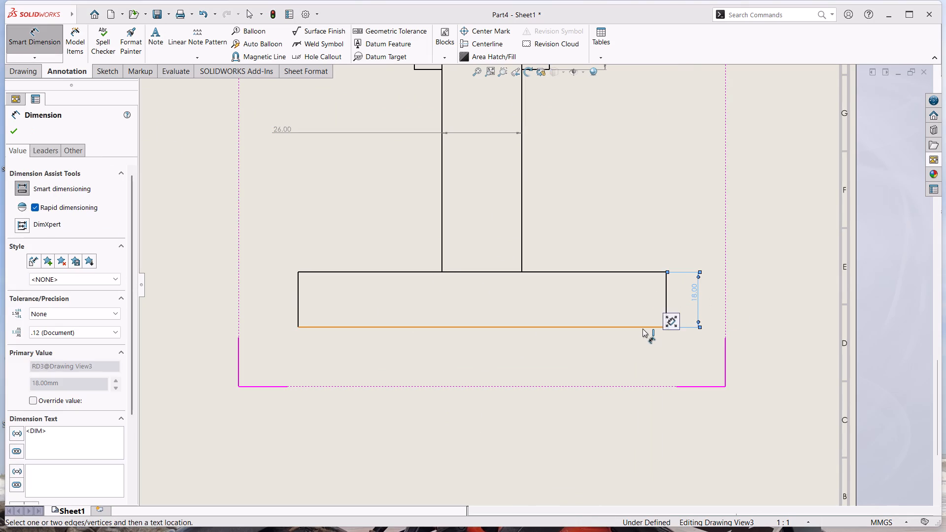
left_click(588, 356)
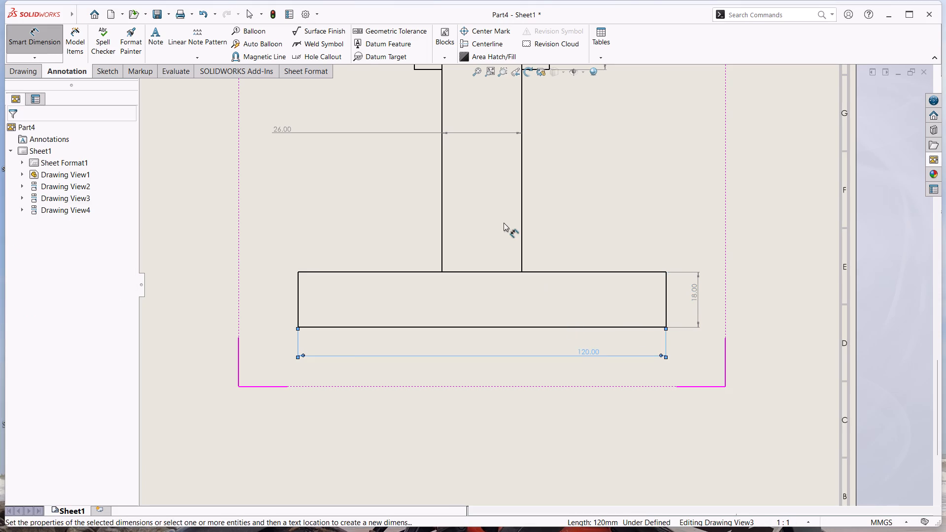
Add a radius dimension to the rounded lug end around the center-marked hole, placed diagonally outside the arc.
scroll(504, 221, "up", 3)
scroll(527, 172, "down", 1)
scroll(527, 172, "up", 5)
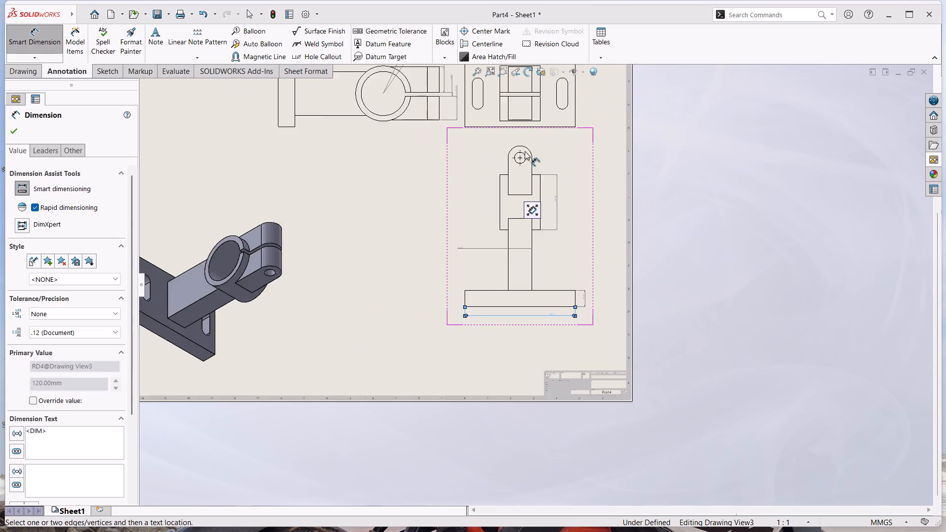
scroll(525, 151, "up", 1)
scroll(525, 151, "down", 5)
scroll(568, 284, "down", 5)
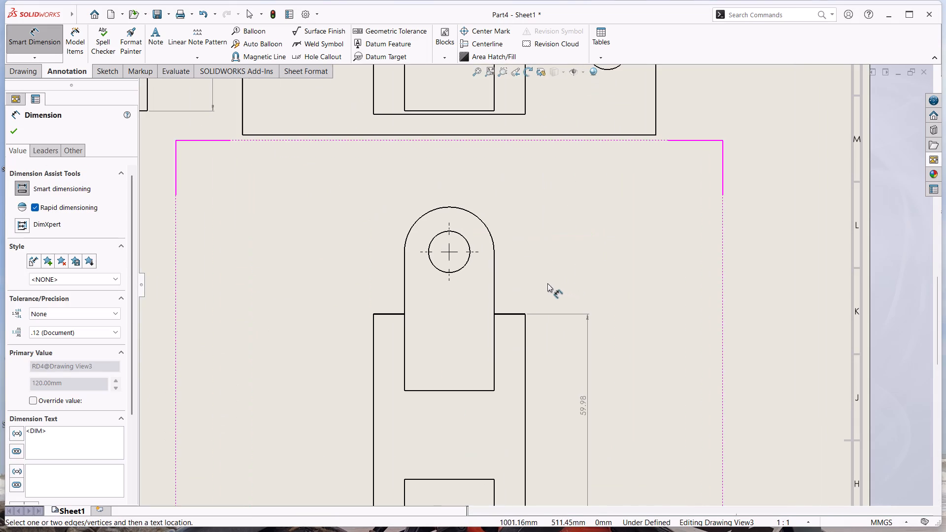
left_click(483, 222)
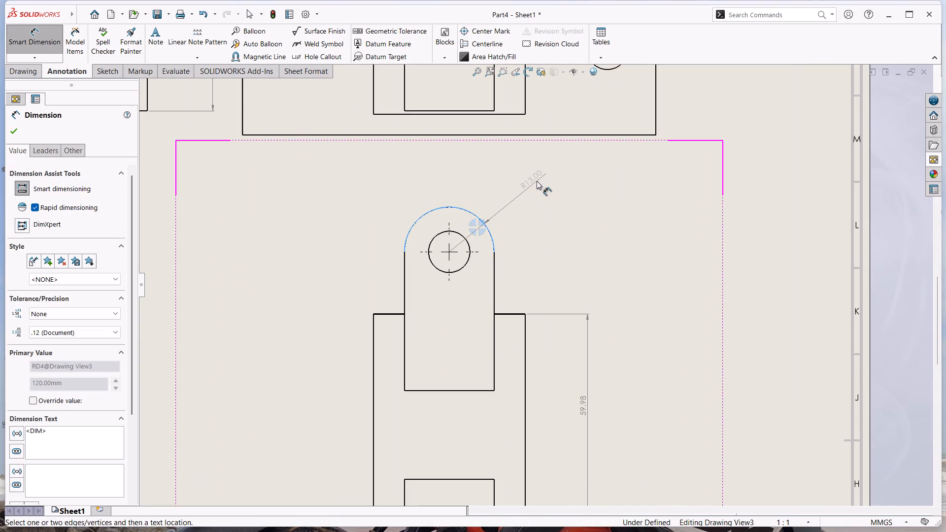
left_click(544, 169)
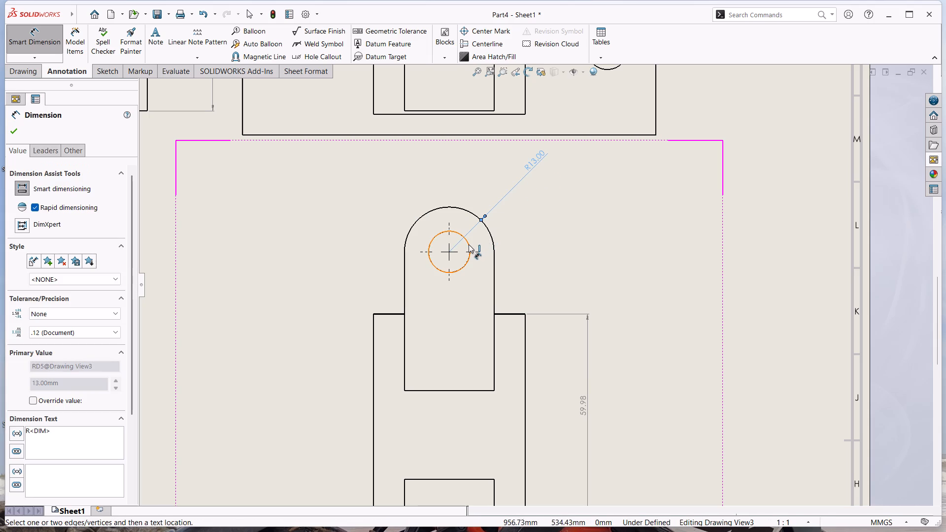
Add a diameter dimension to the center-marked lug hole, placed diagonally outside the lug below the radius dimension.
left_click(469, 244)
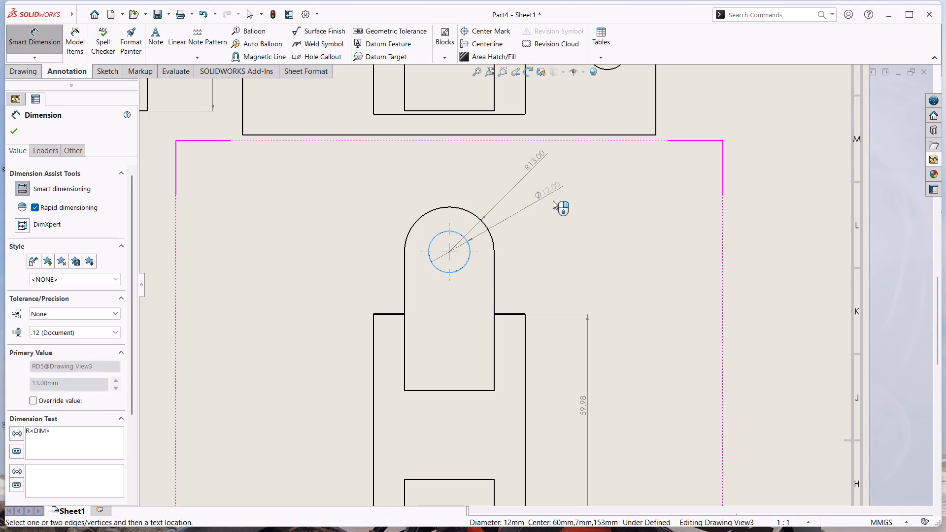
left_click(553, 200)
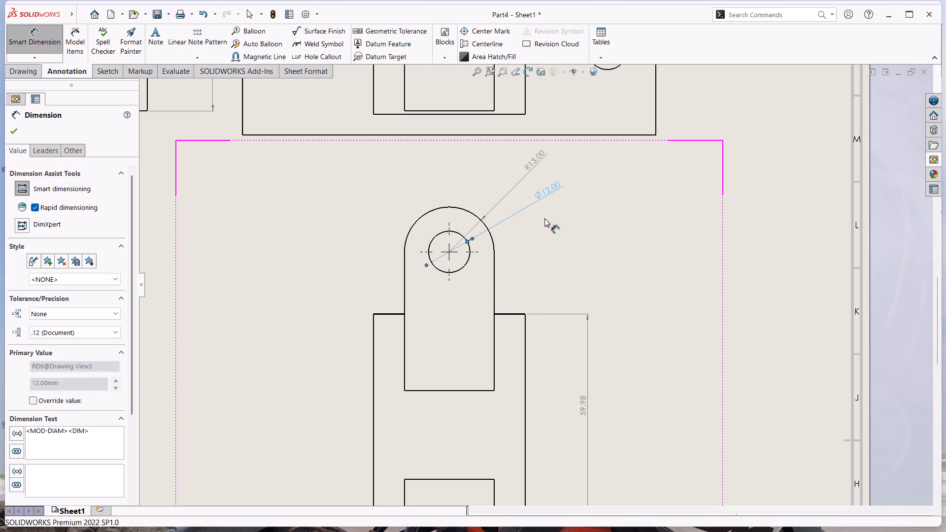
Dimension the clamp ring block's width between its long vertical edges in the view below the front view, placing the text outside the block.
scroll(540, 264, "up", 2)
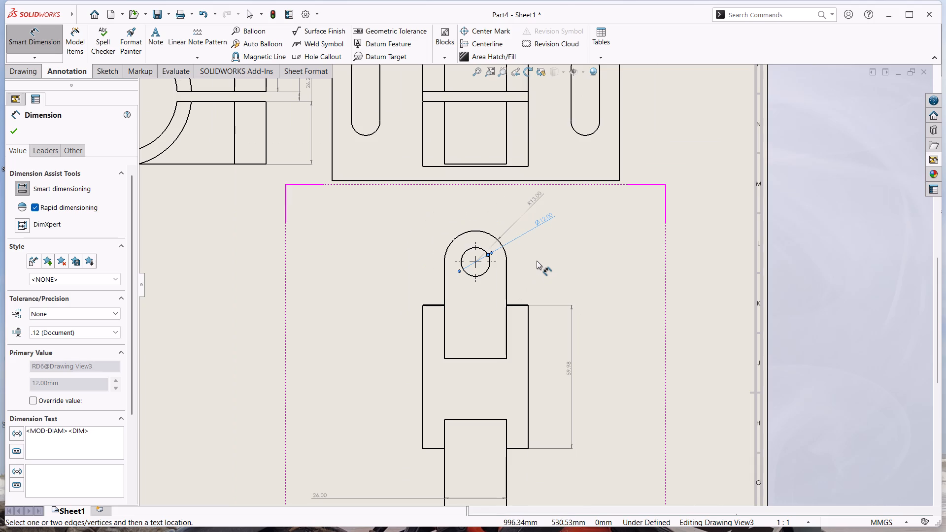
left_click(422, 397)
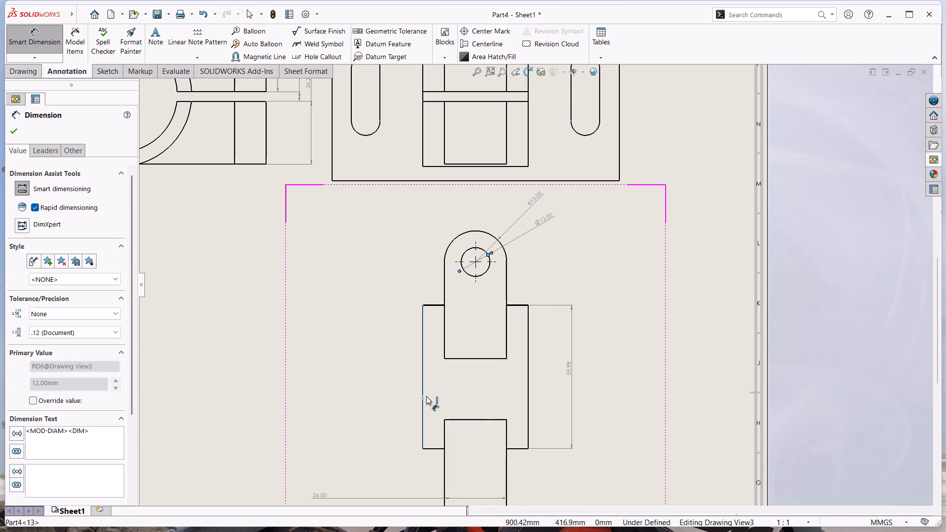
left_click(530, 380)
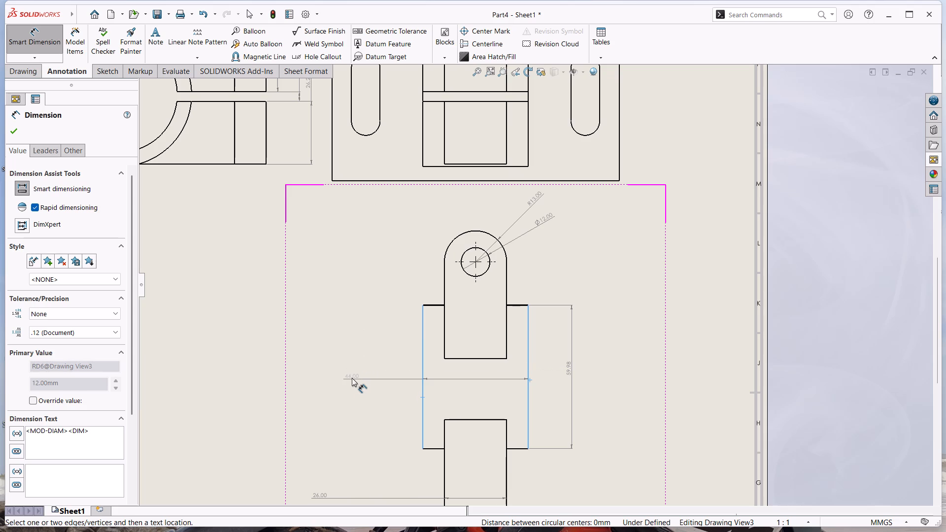
left_click(352, 378)
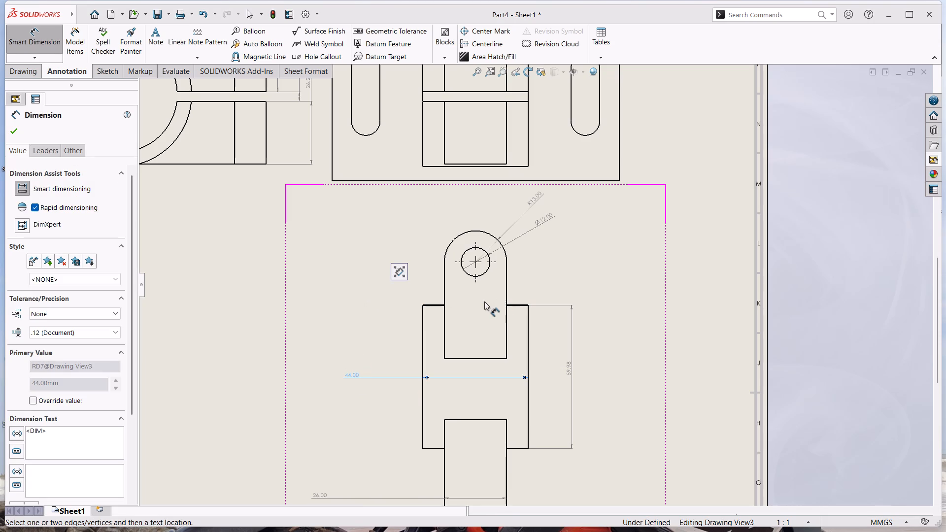
Dimension the vertical distance from the lug hole's center mark to the base plate's bottom edge, aligned with the plate thickness dimension.
scroll(484, 301, "up", 2)
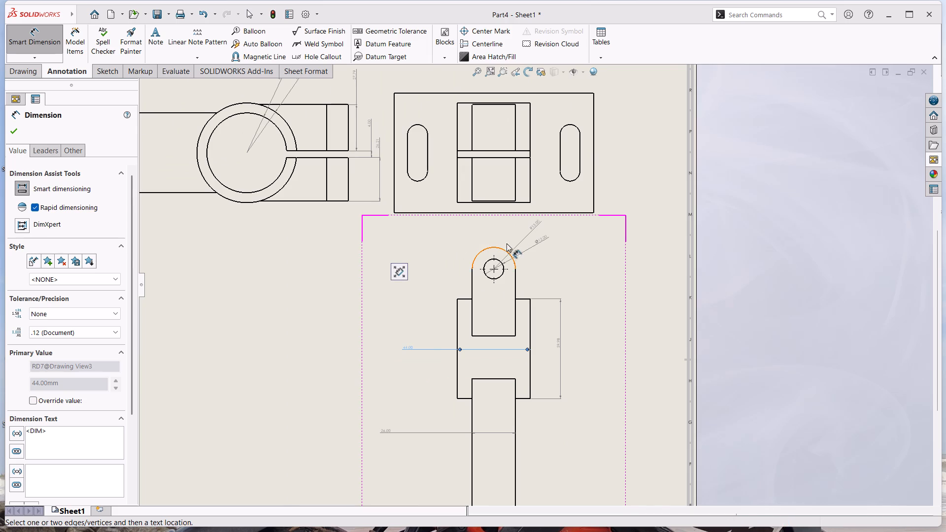
scroll(512, 296, "up", 3)
scroll(512, 296, "down", 3)
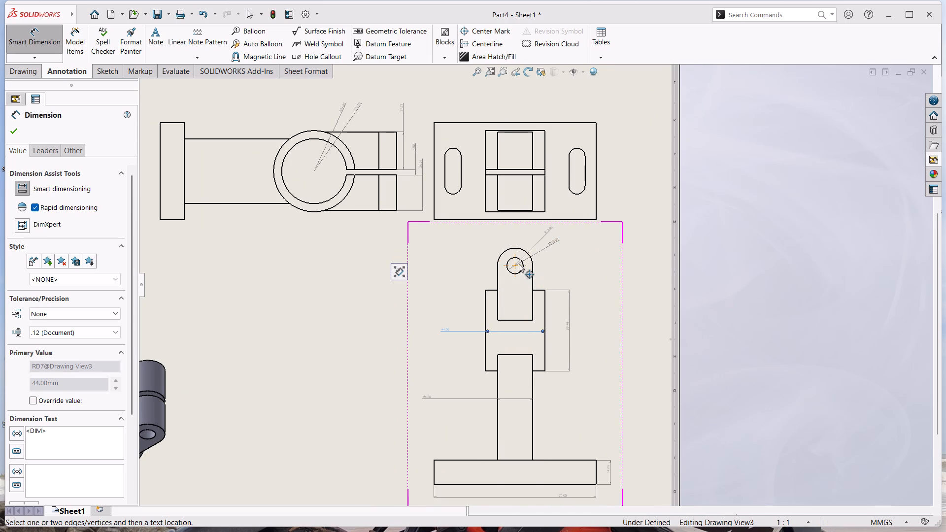
scroll(519, 264, "down", 6)
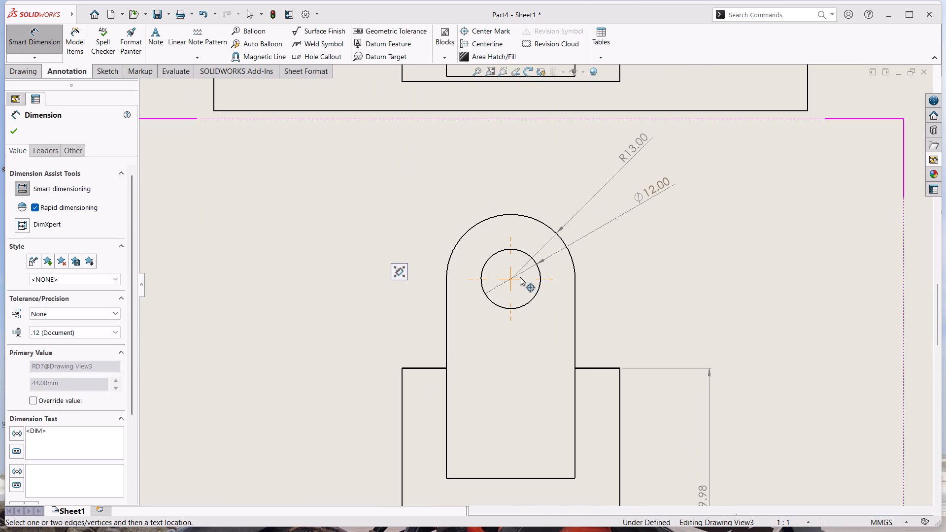
left_click(519, 280)
scroll(544, 314, "up", 9)
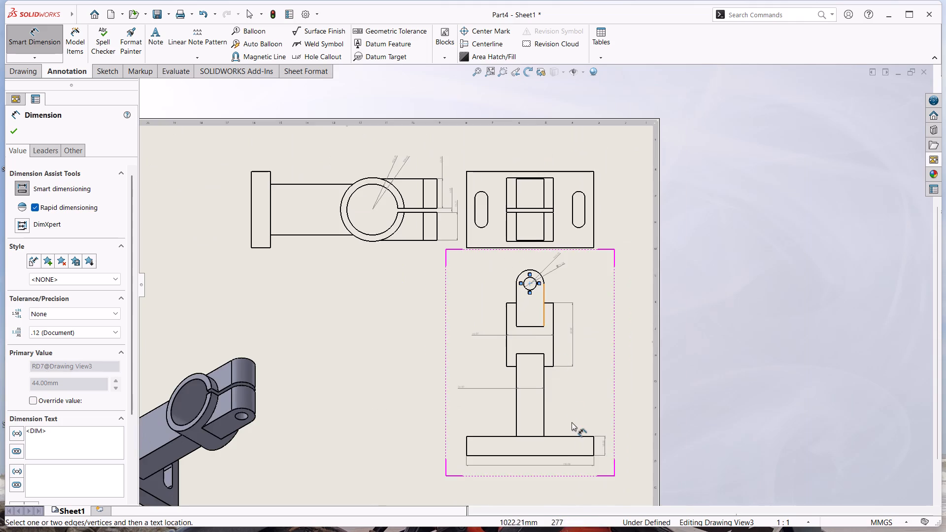
scroll(569, 428, "down", 5)
left_click(509, 453)
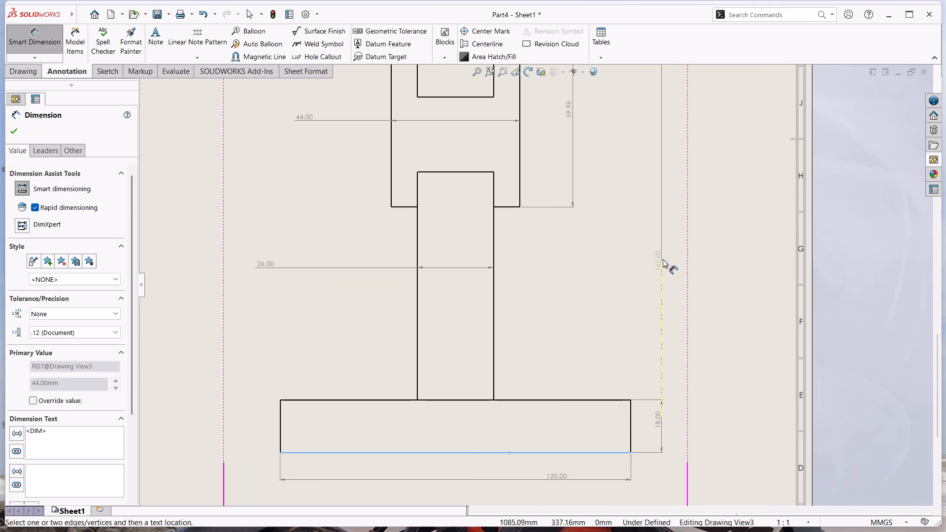
scroll(669, 251, "up", 3)
scroll(601, 230, "down", 4)
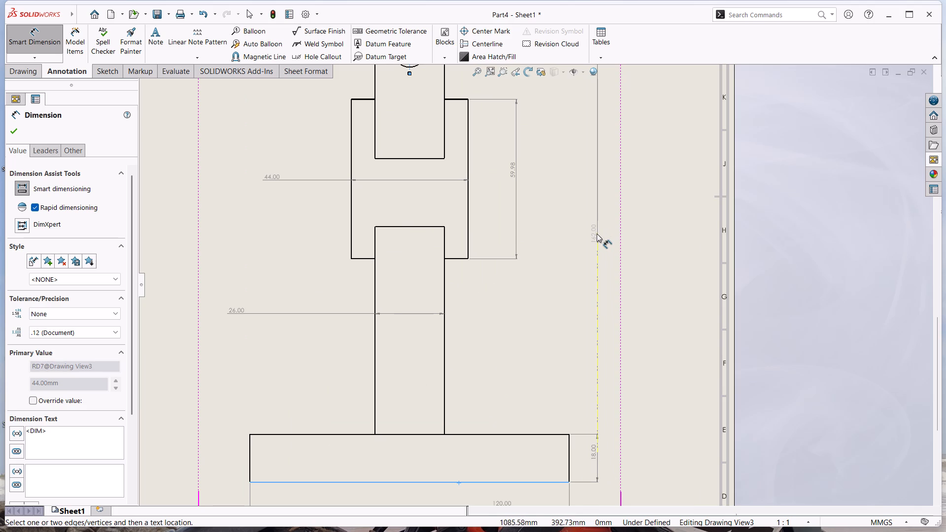
left_click(597, 233)
In the clamp ring side view, dimension from the base plate's outer edge to the lug's inner vertical line, placed below the view.
scroll(535, 299, "up", 4)
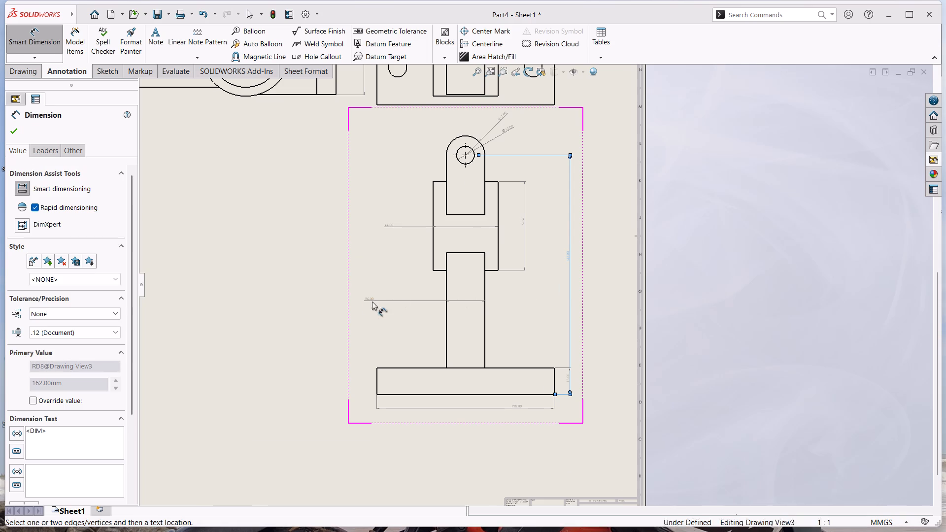
scroll(357, 304, "up", 4)
scroll(369, 191, "down", 3)
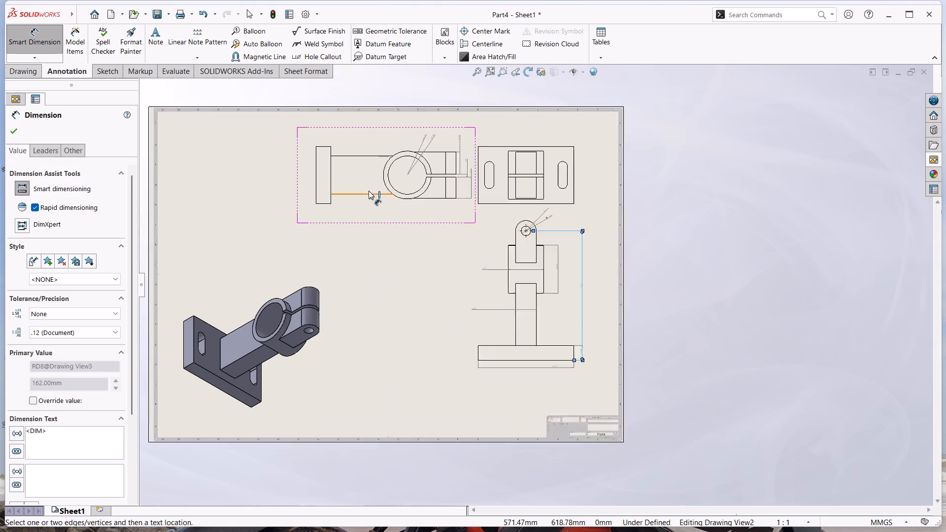
scroll(369, 191, "down", 6)
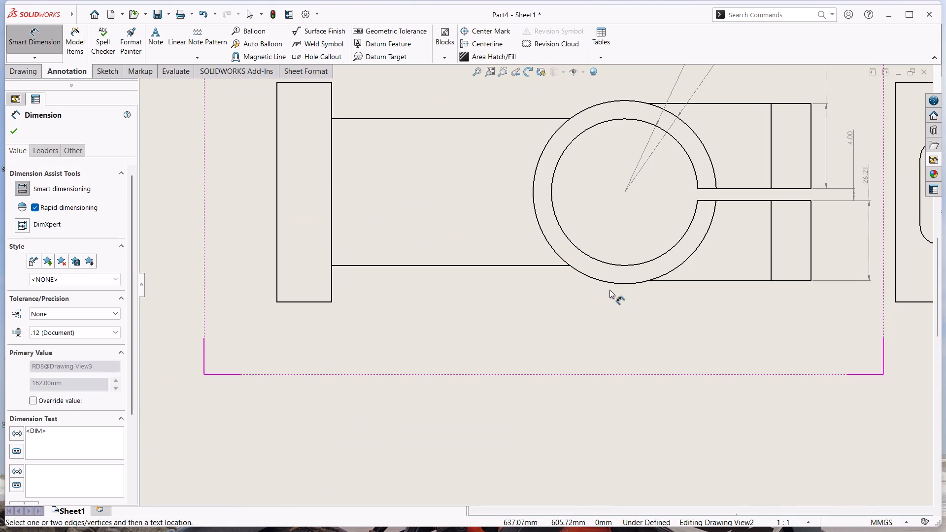
left_click(772, 270)
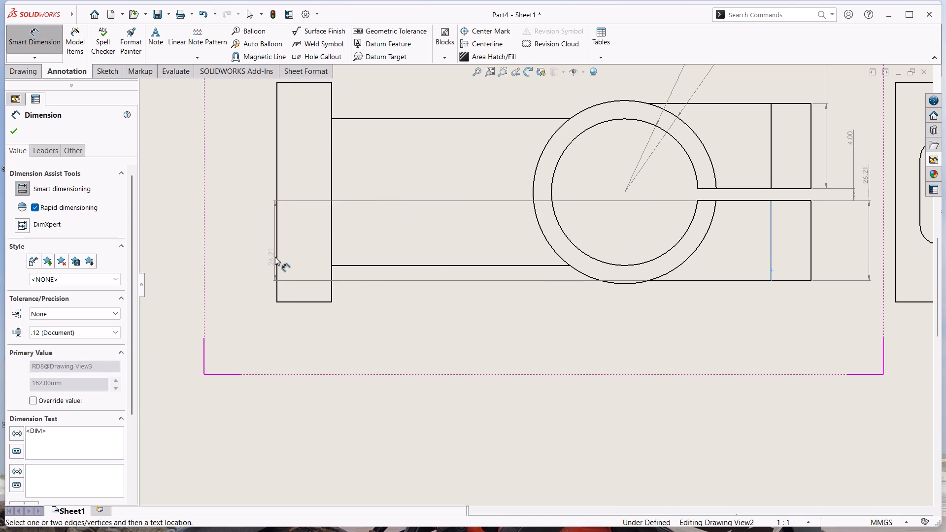
left_click(276, 257)
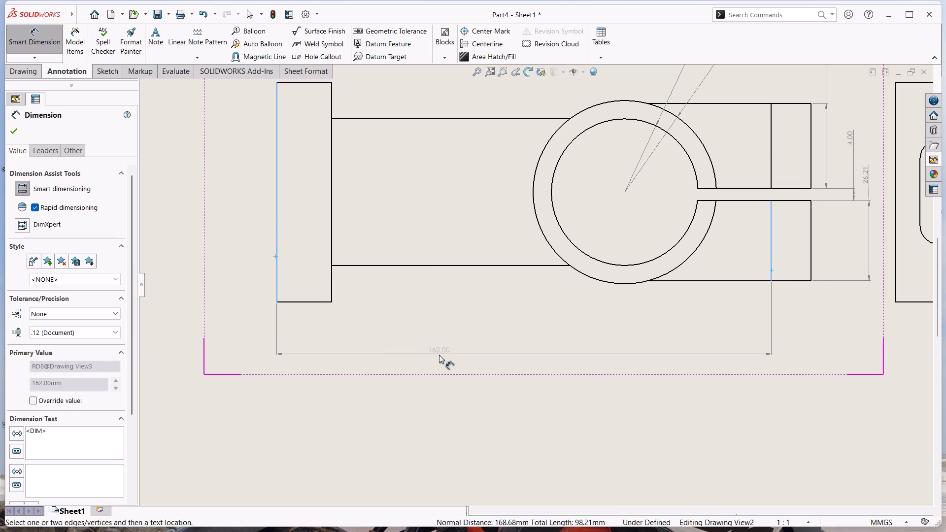
left_click(574, 338)
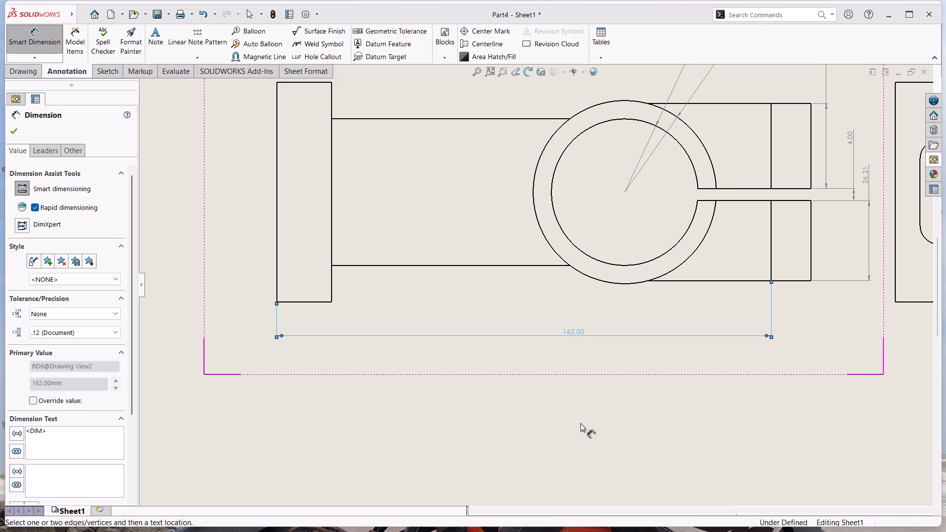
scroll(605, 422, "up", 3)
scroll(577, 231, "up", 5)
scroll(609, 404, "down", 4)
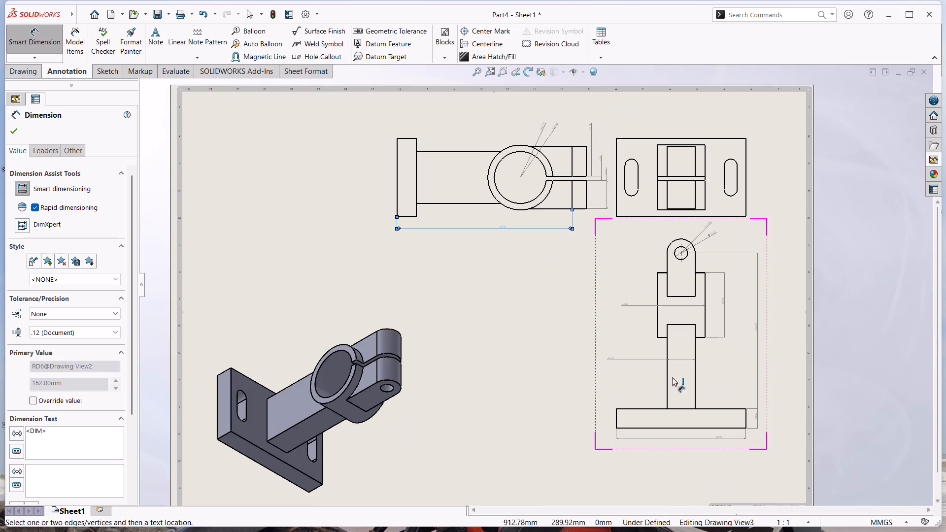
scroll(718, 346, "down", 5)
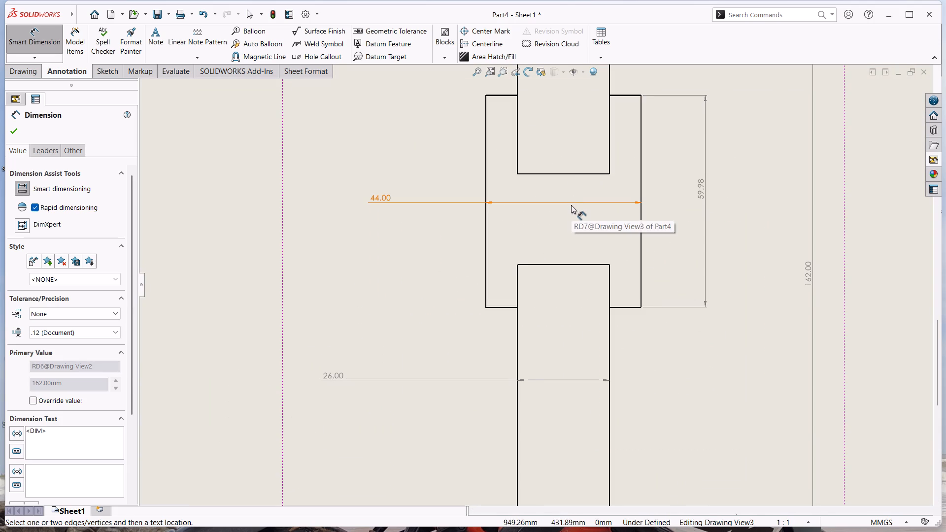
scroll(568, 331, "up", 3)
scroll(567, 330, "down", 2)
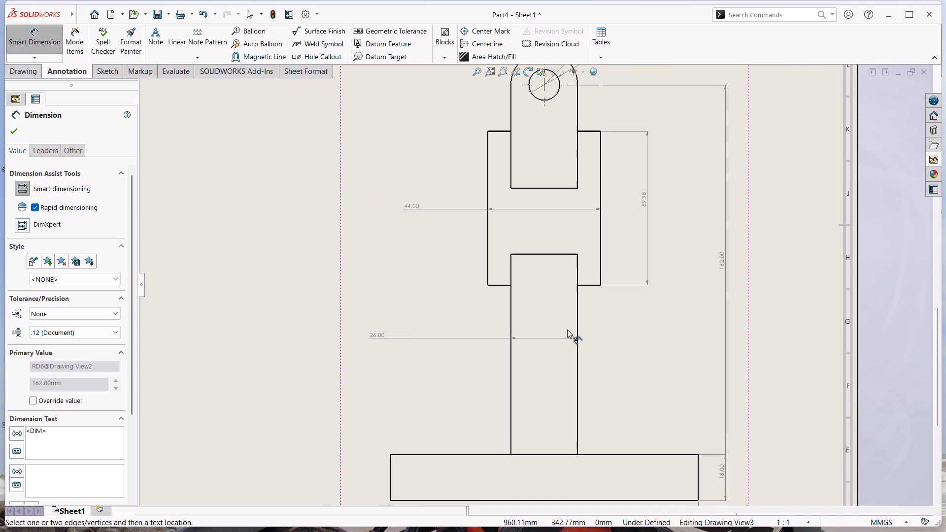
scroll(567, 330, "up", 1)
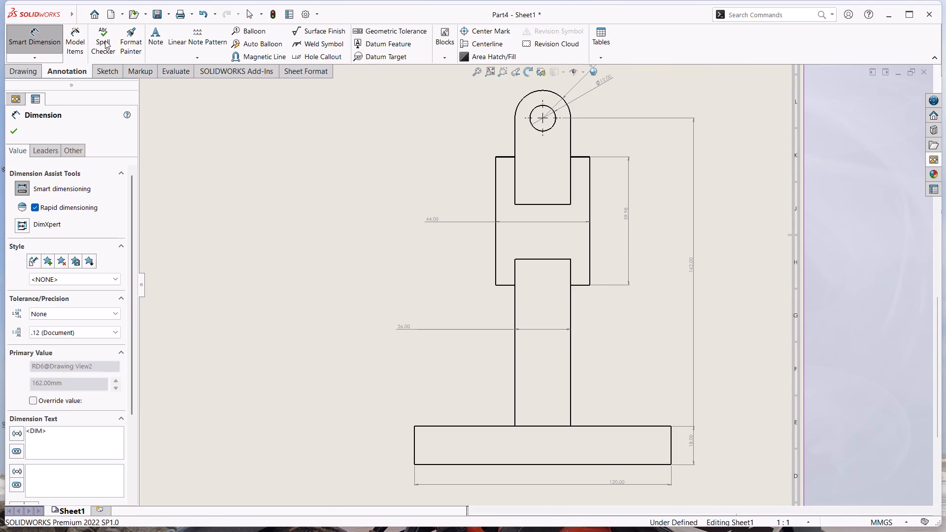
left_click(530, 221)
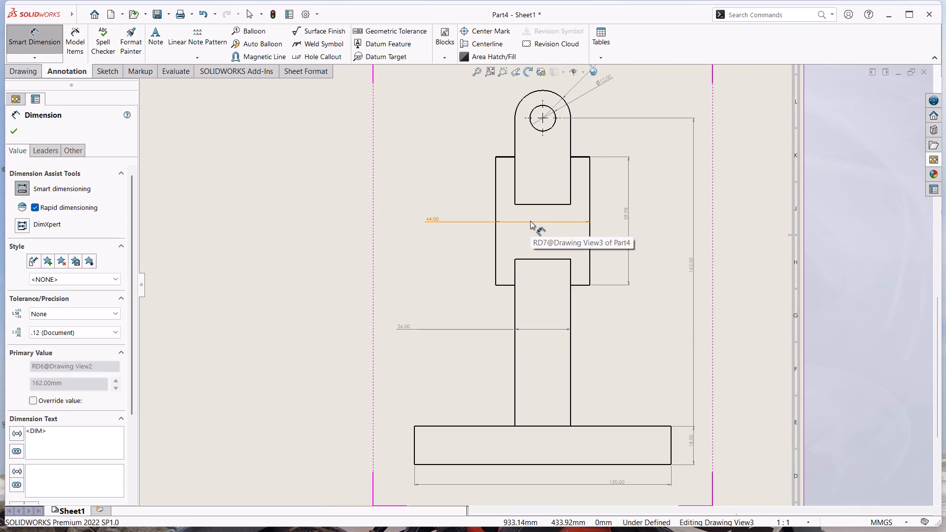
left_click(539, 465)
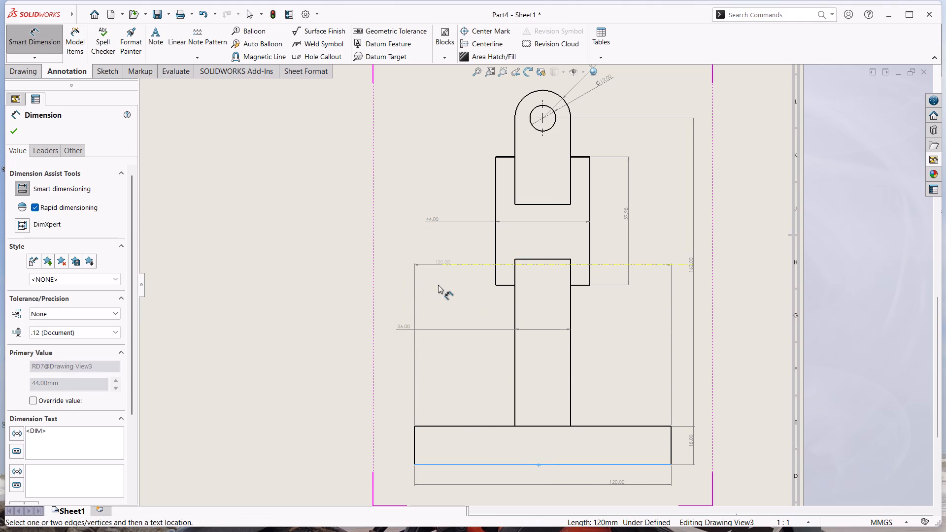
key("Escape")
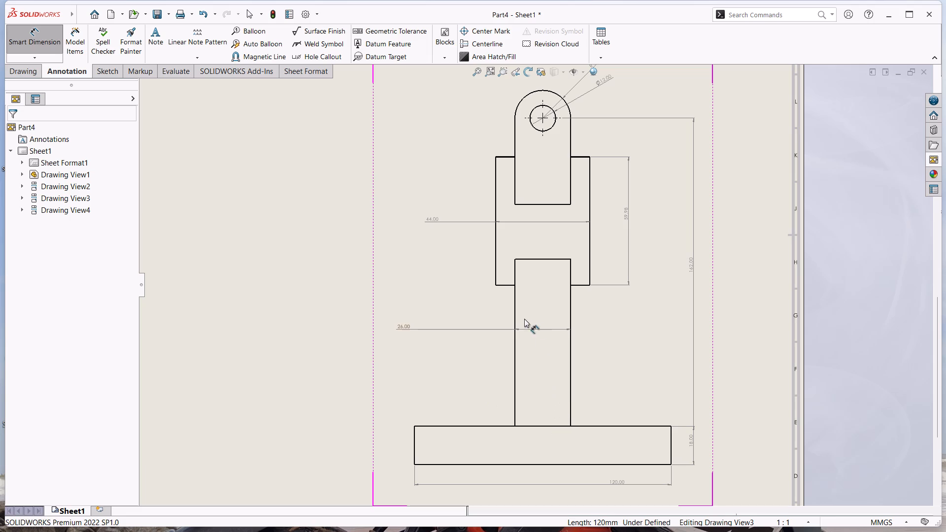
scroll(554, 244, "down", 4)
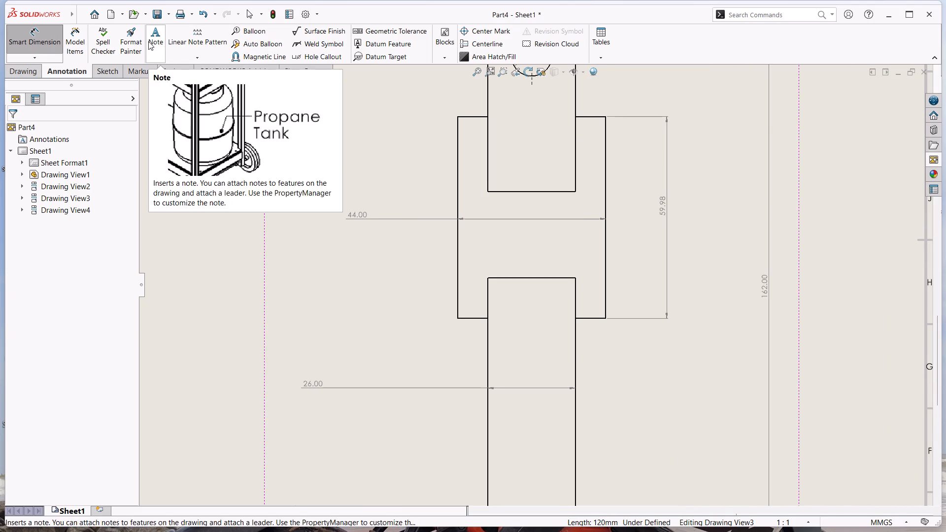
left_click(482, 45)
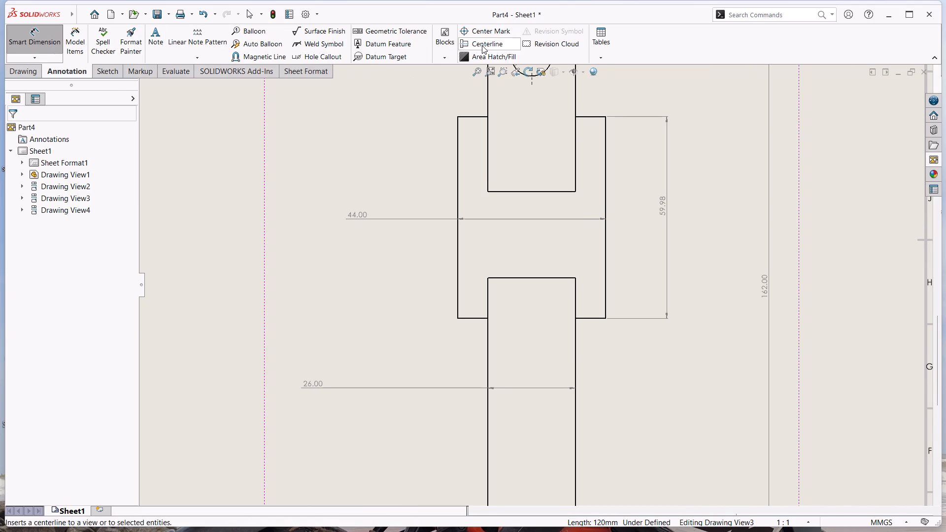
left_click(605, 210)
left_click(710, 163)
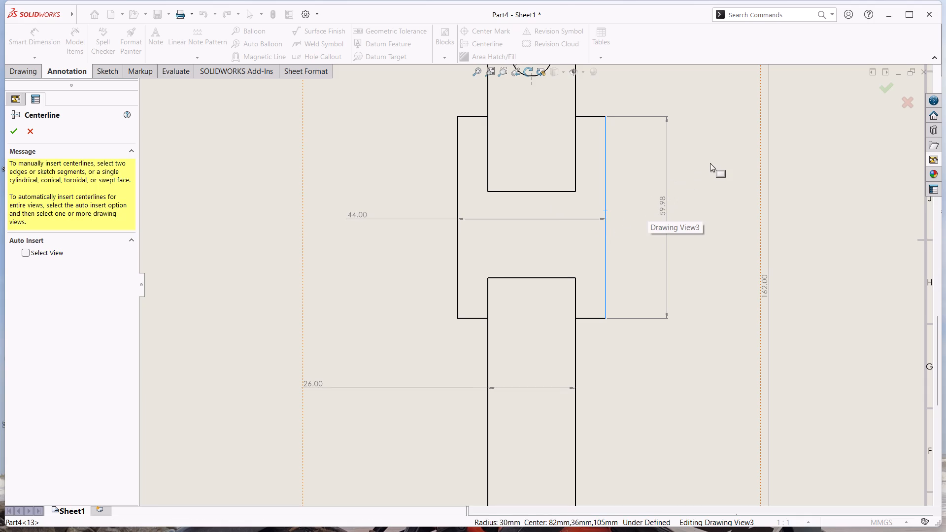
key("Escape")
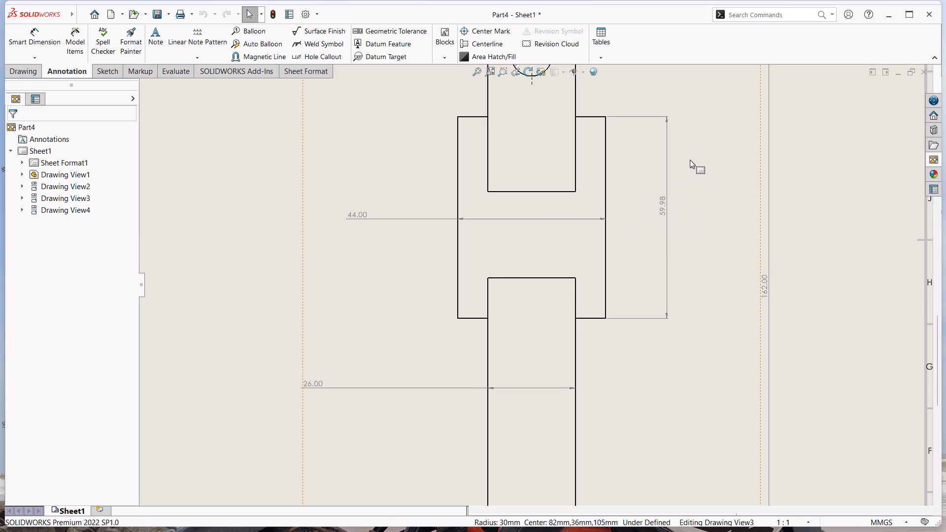
Add a center mark to the clamp ring's inner circular edge in the side view beside the front view.
scroll(410, 286, "up", 6)
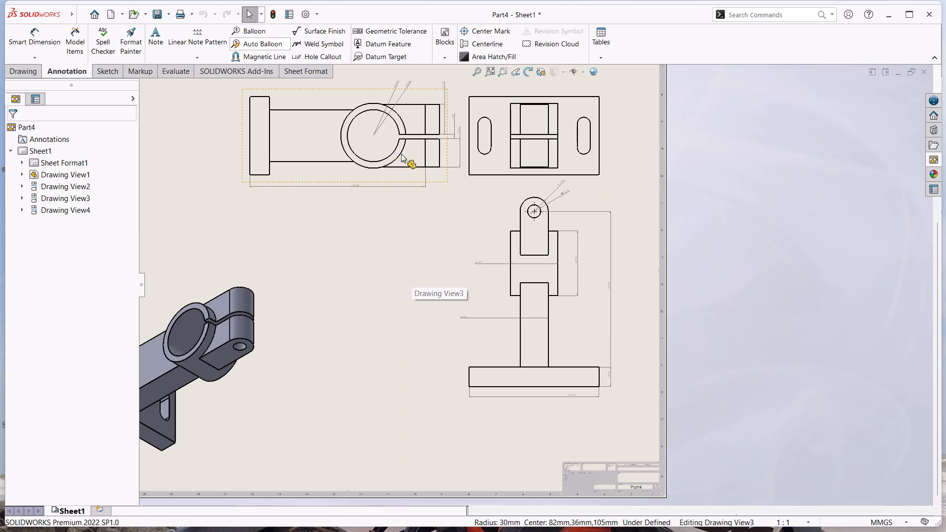
scroll(399, 153, "down", 10)
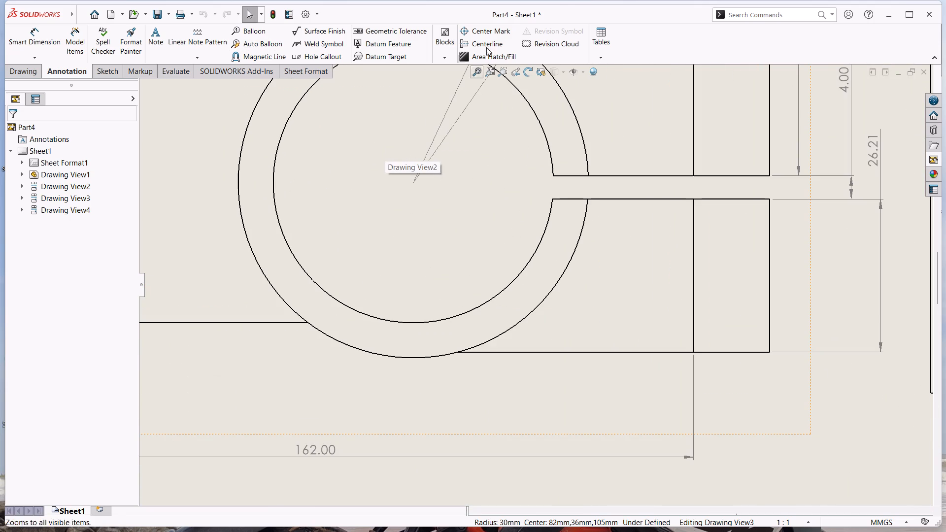
left_click(485, 31)
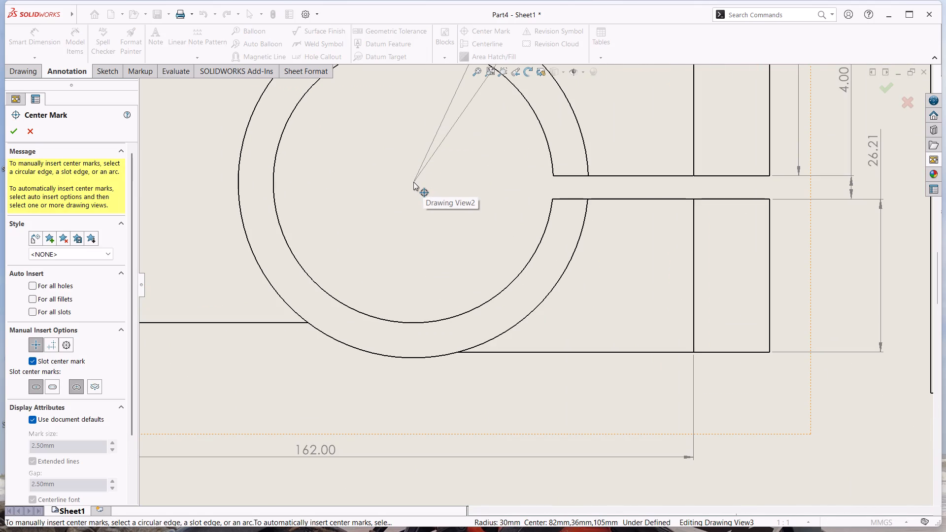
left_click(413, 182)
left_click(412, 322)
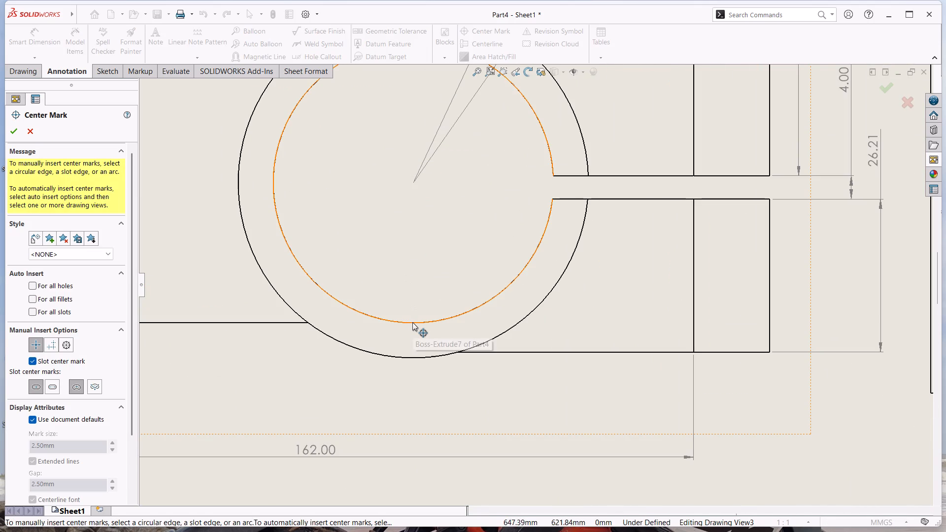
key("Escape")
In the clamp ring side view, dimension from the base plate's outer edge to the ring's center mark, placed above the view.
scroll(233, 237, "up", 4)
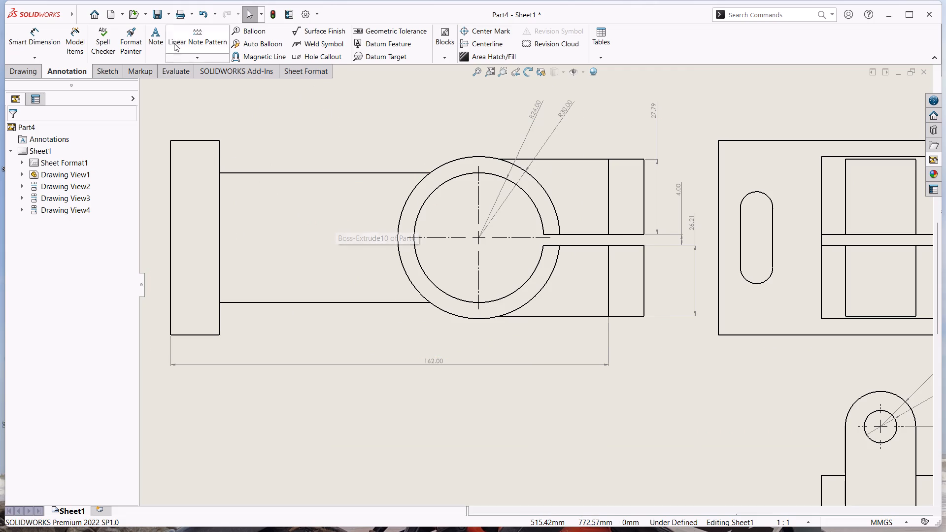
left_click(46, 49)
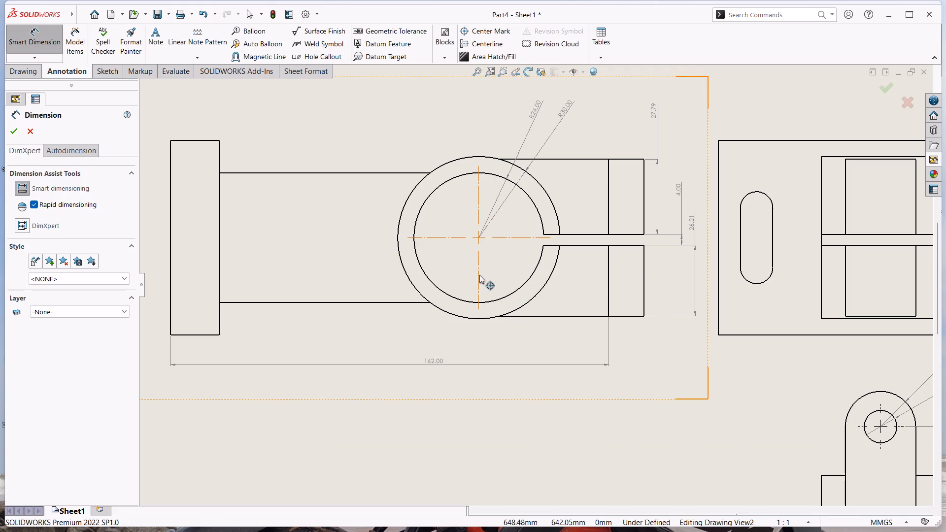
left_click(479, 275)
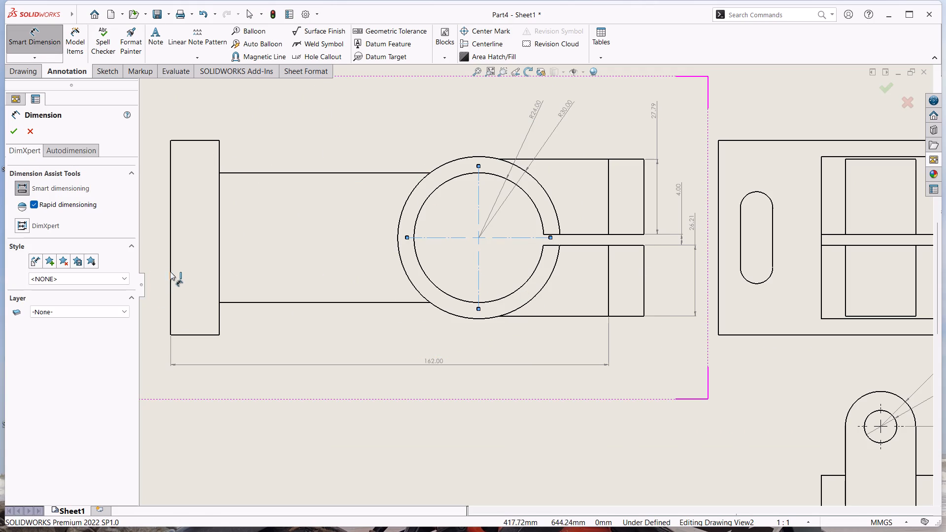
left_click(170, 271)
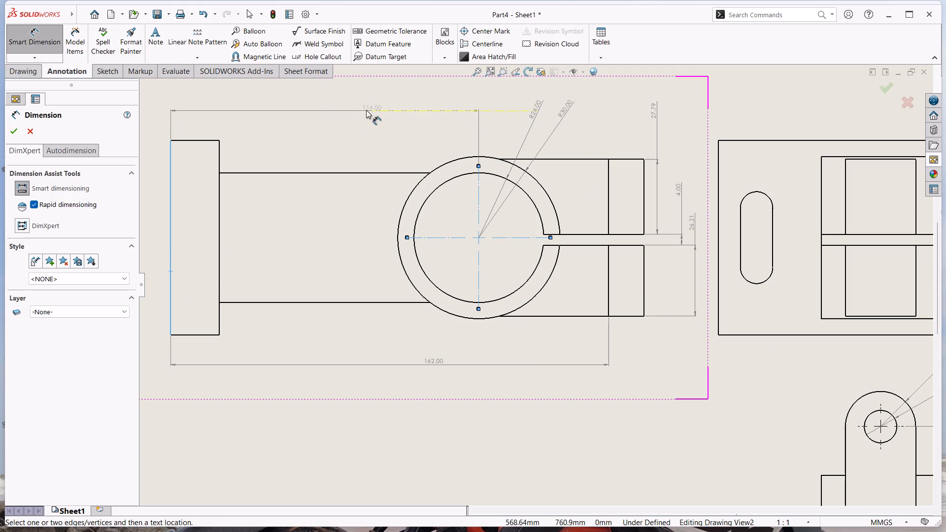
left_click(364, 108)
key("Escape")
Add a radius dimension to the upper arc of the front view's right-hand slot, with its text outside the plate.
scroll(558, 321, "up", 4)
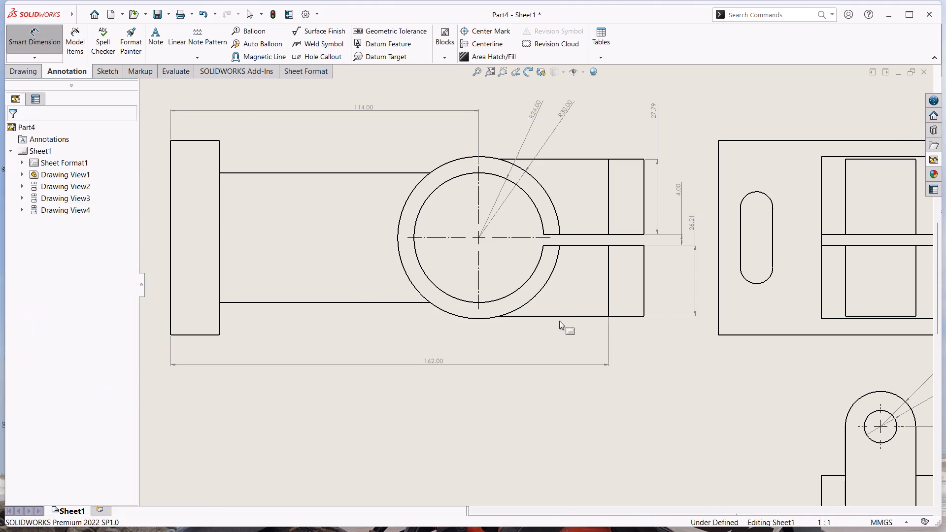
scroll(643, 324, "down", 3)
scroll(758, 313, "up", 3)
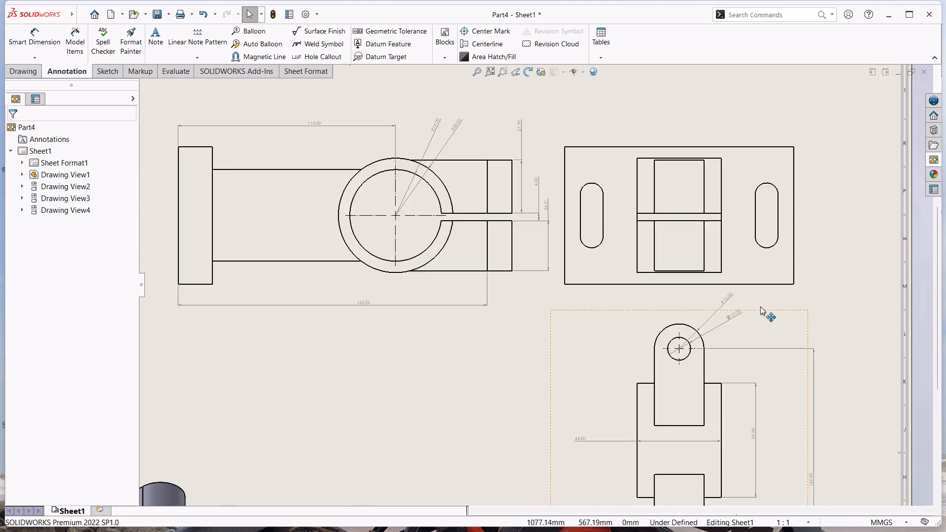
scroll(737, 241, "down", 4)
scroll(677, 130, "up", 2)
scroll(658, 149, "down", 1)
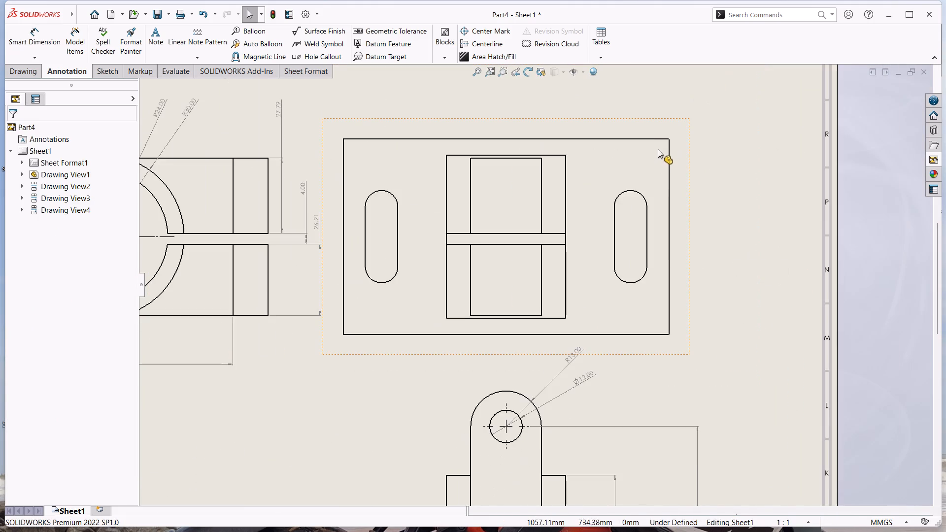
scroll(658, 149, "down", 1)
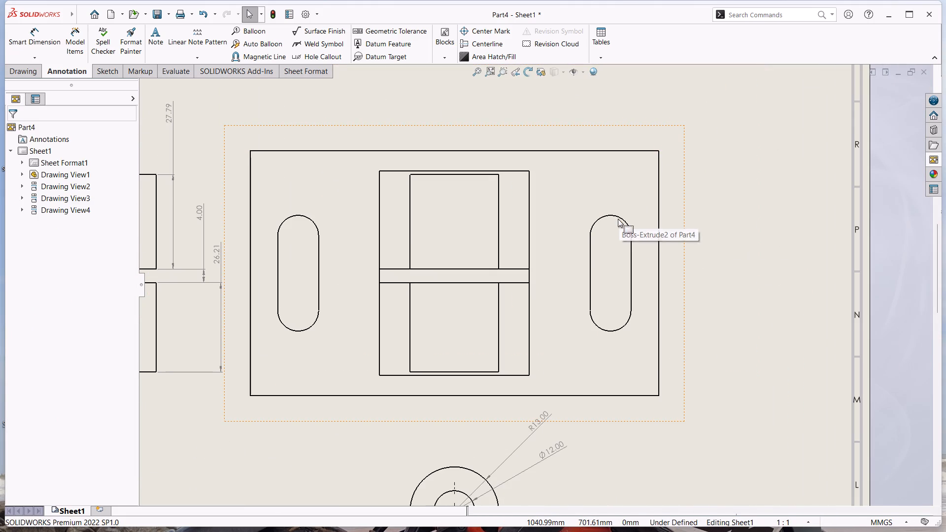
left_click(617, 217)
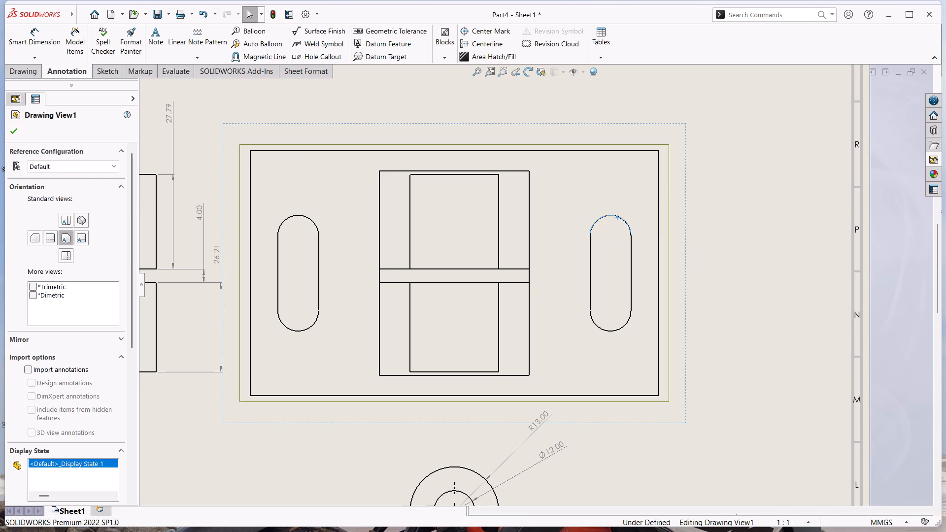
left_click(53, 42)
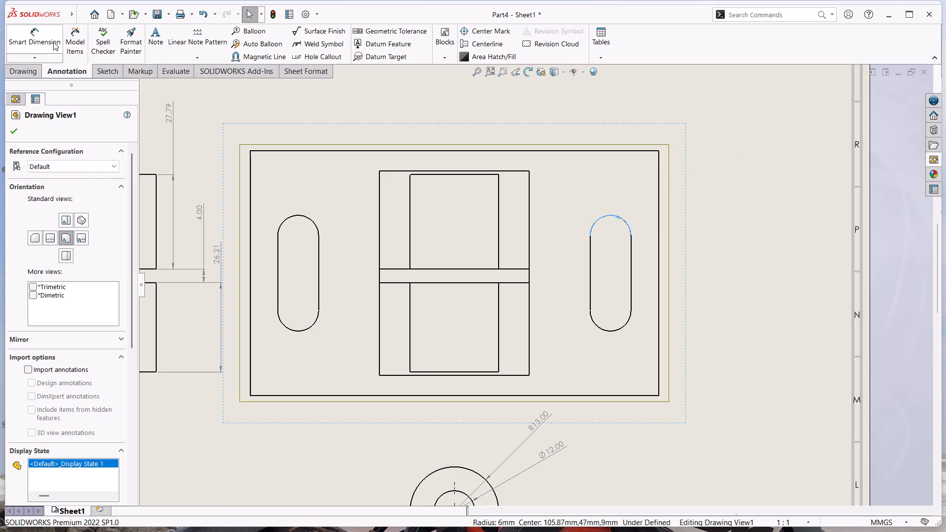
left_click(619, 218)
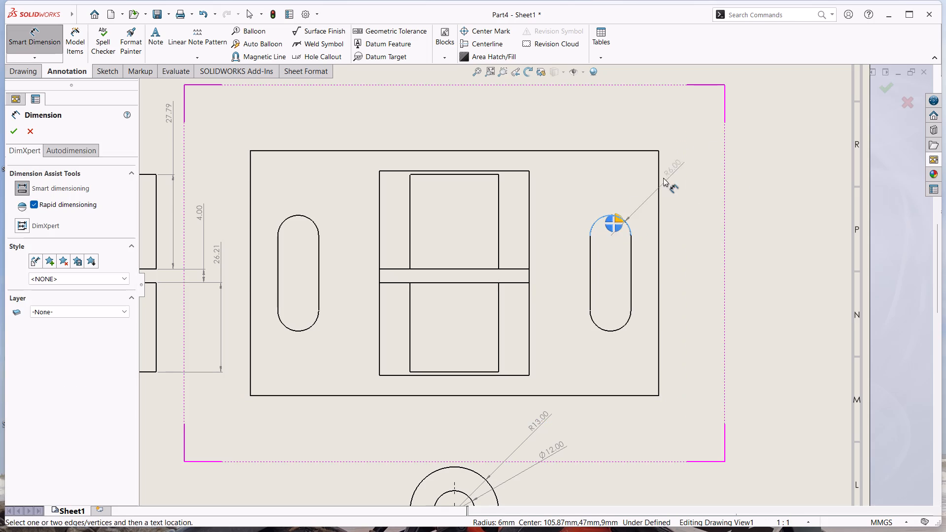
left_click(694, 153)
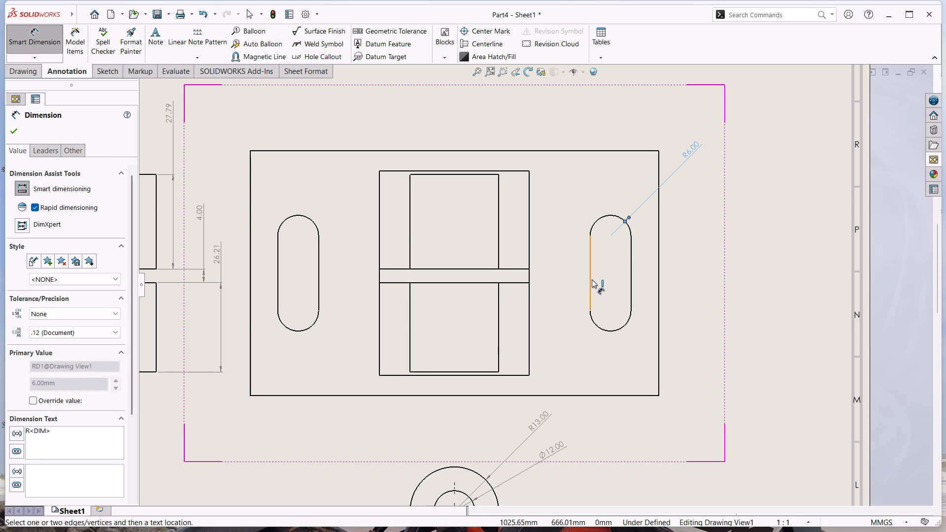
Dimension the right-hand slot's width between its two straight edges, placing the text outside the plate.
left_click(591, 280)
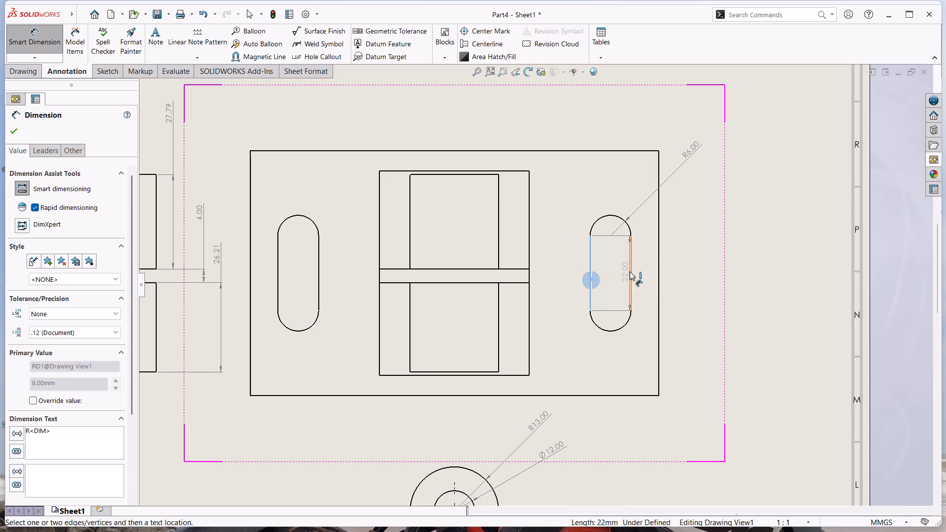
left_click(630, 271)
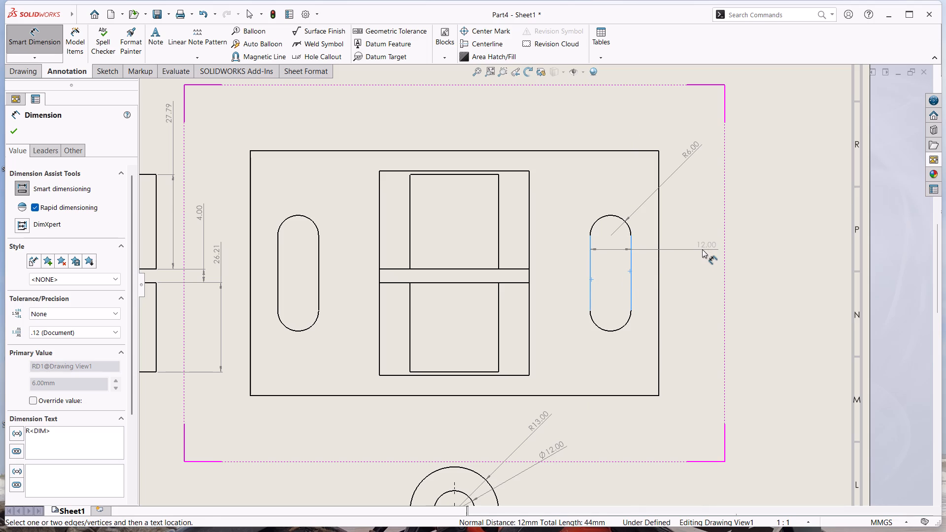
left_click(702, 249)
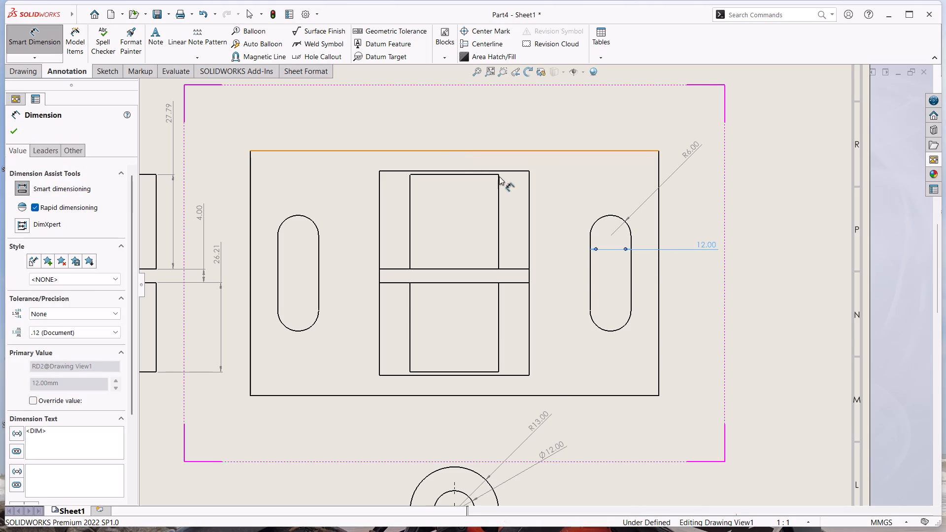
Dimension the horizontal gap from the right-hand slot's outer straight edge to the plate's nearest side edge, placed above the plate.
left_click(632, 279)
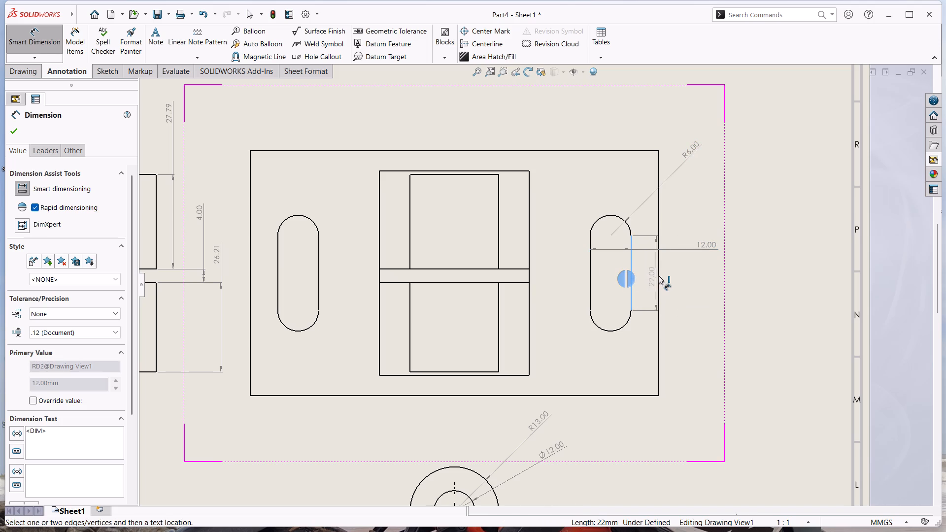
left_click(660, 275)
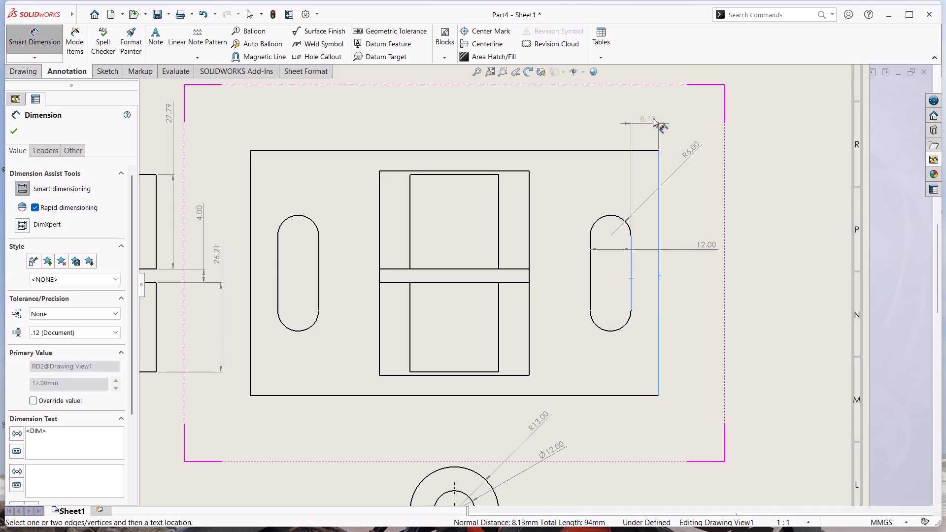
left_click(683, 107)
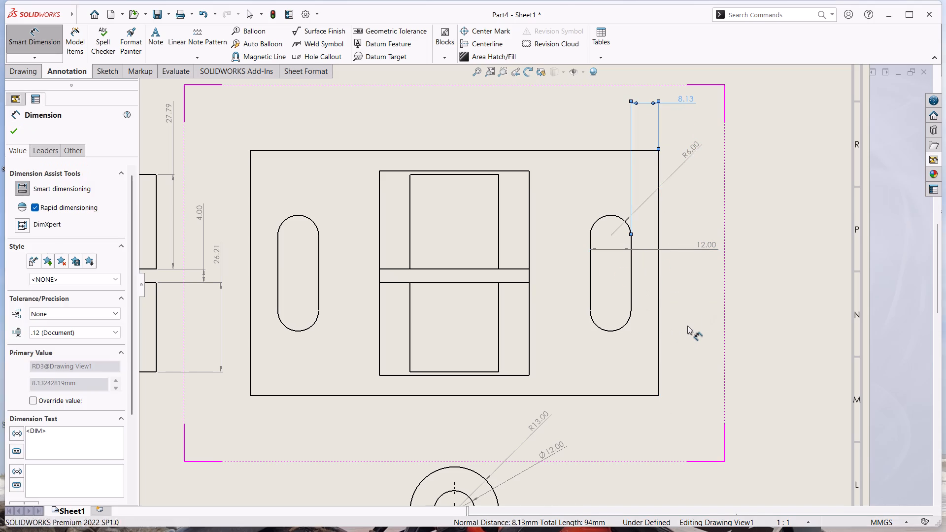
left_click(687, 326)
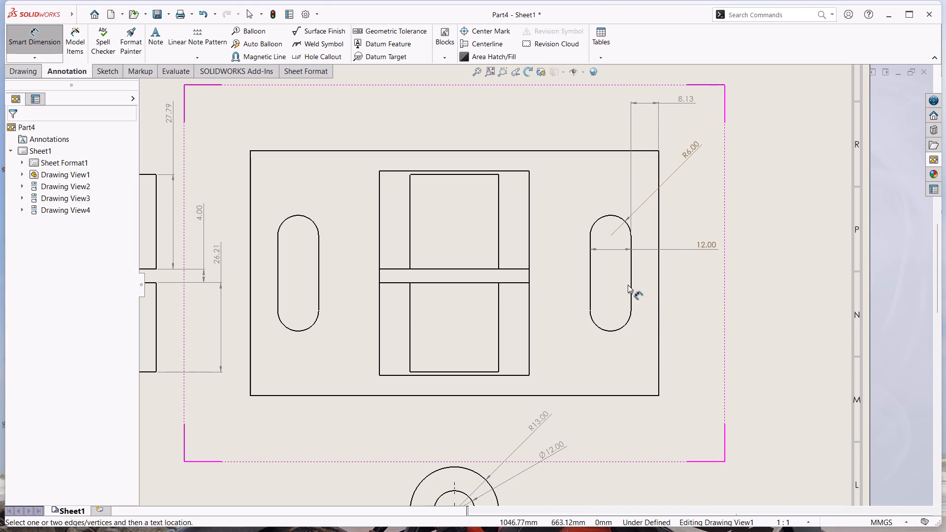
Dimension the vertical distance from the plate's top edge to the upper end of the slot's straight edge, placed beside the plate.
left_click(631, 235)
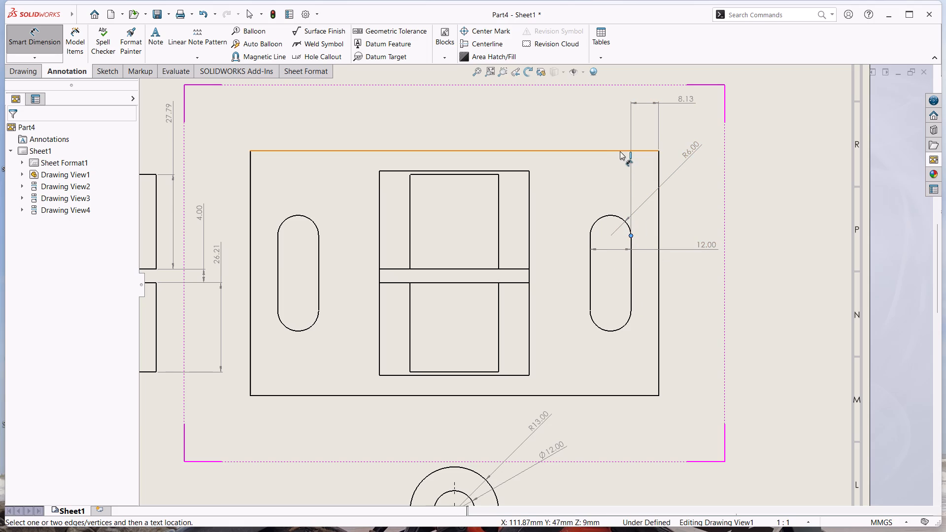
left_click(620, 151)
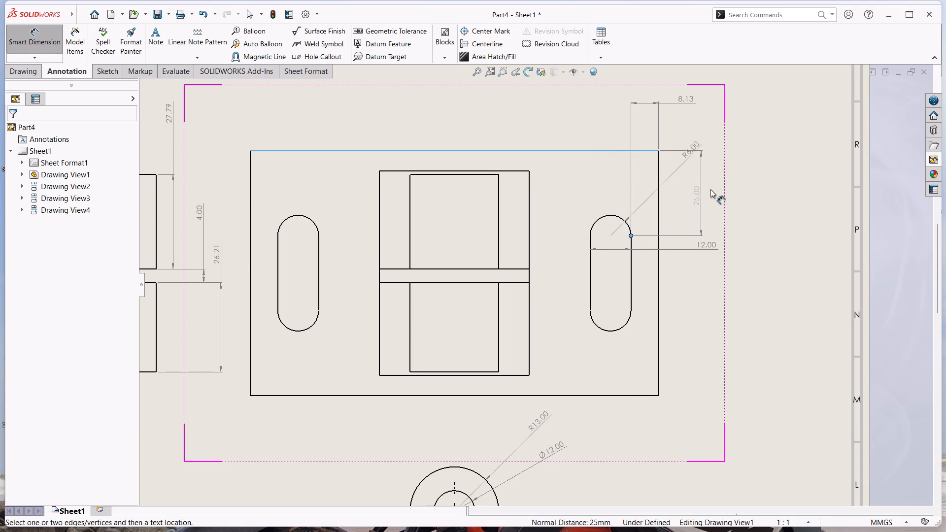
left_click(677, 195)
left_click(737, 297)
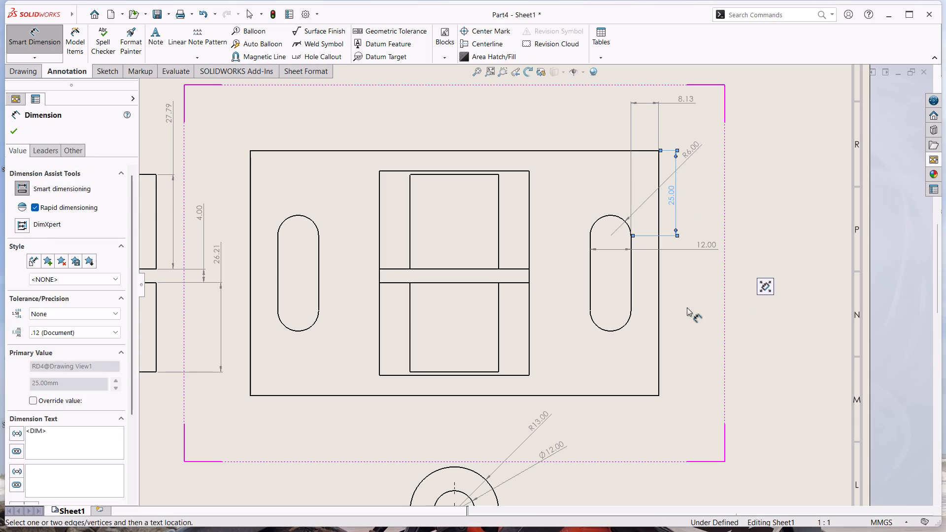
Review the whole sheet, checking the dimensioned views and the shaded isometric view.
scroll(656, 311, "up", 3)
scroll(579, 365, "up", 2)
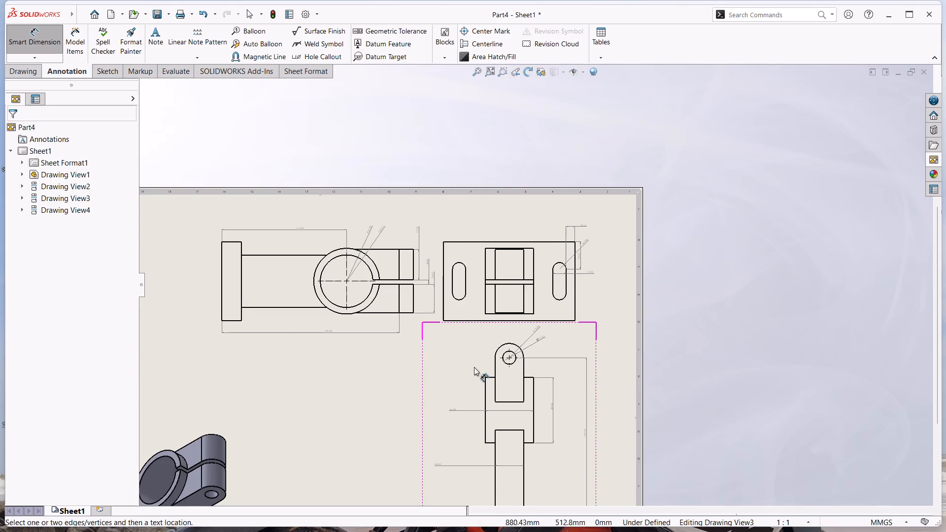
scroll(476, 358, "up", 1)
scroll(514, 389, "up", 3)
scroll(385, 395, "down", 2)
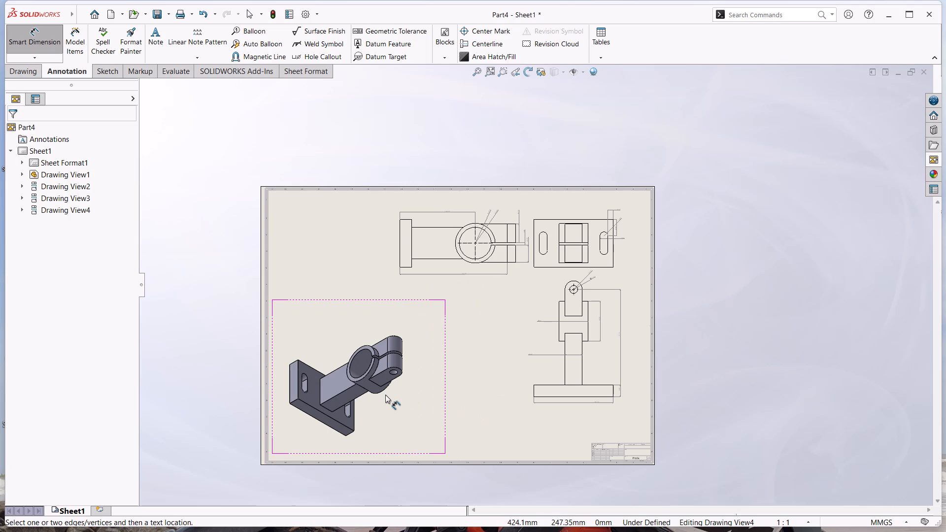
scroll(509, 426, "down", 4)
scroll(485, 407, "up", 1)
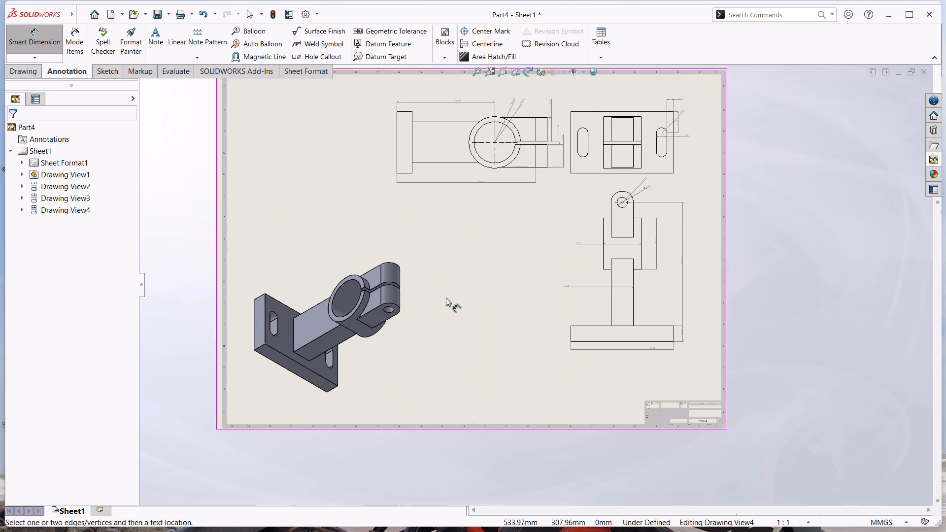
scroll(446, 298, "down", 1)
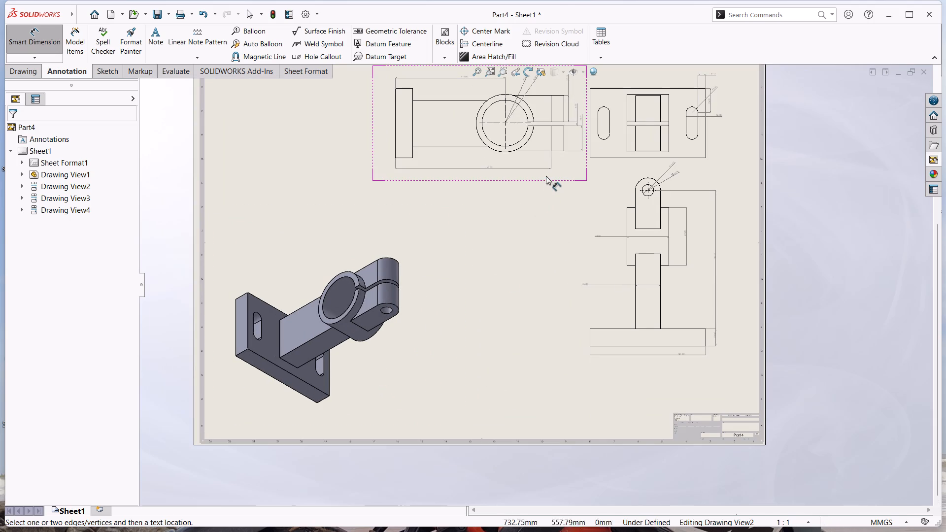
left_click(556, 177)
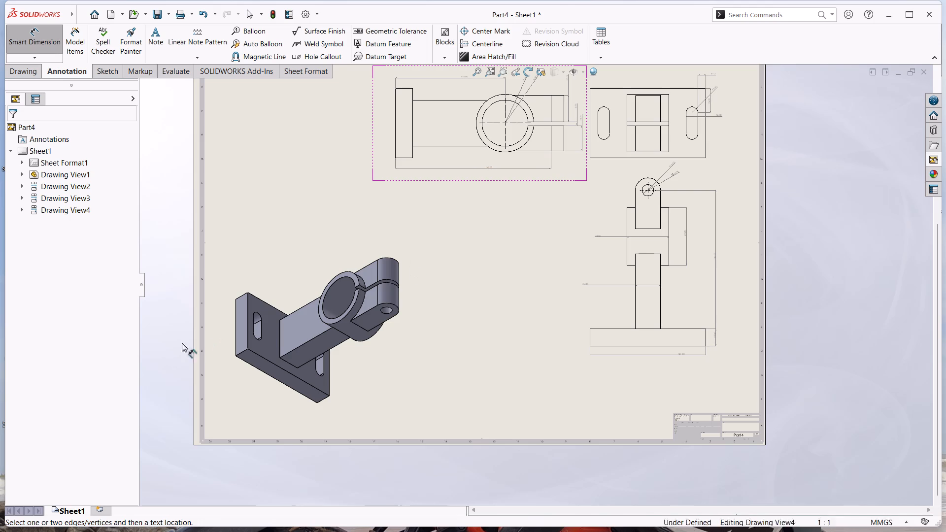
scroll(556, 230, "up", 2)
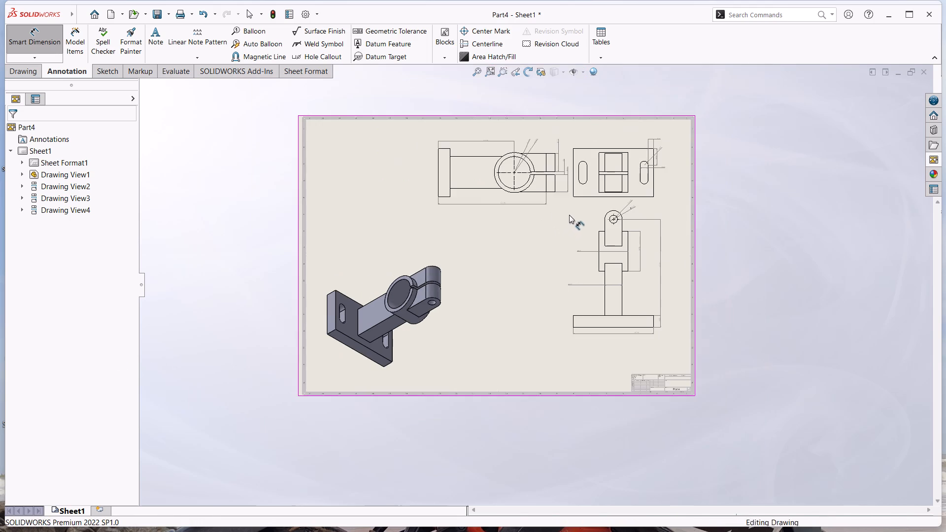
scroll(572, 214, "down", 2)
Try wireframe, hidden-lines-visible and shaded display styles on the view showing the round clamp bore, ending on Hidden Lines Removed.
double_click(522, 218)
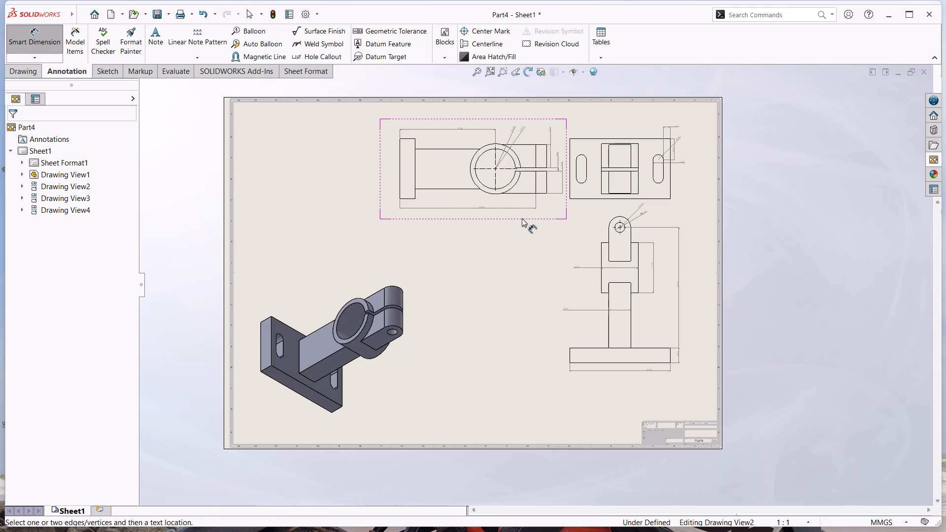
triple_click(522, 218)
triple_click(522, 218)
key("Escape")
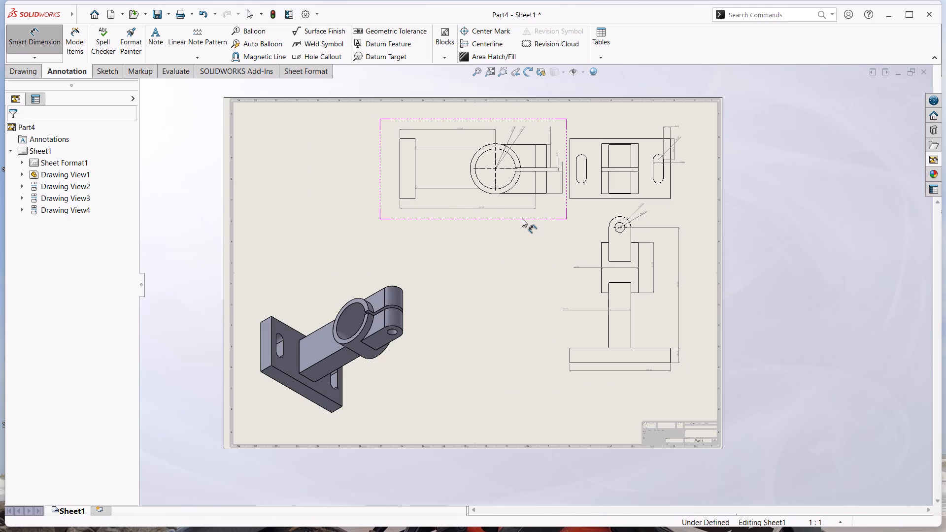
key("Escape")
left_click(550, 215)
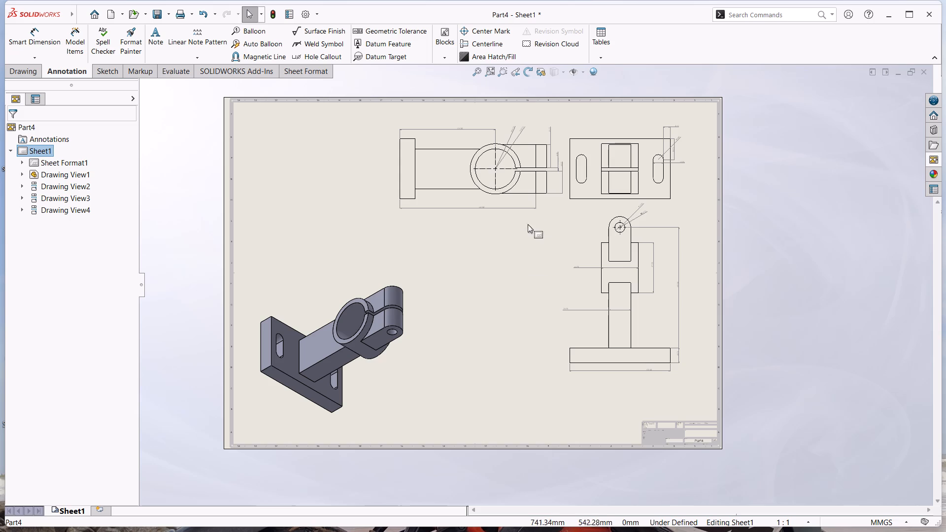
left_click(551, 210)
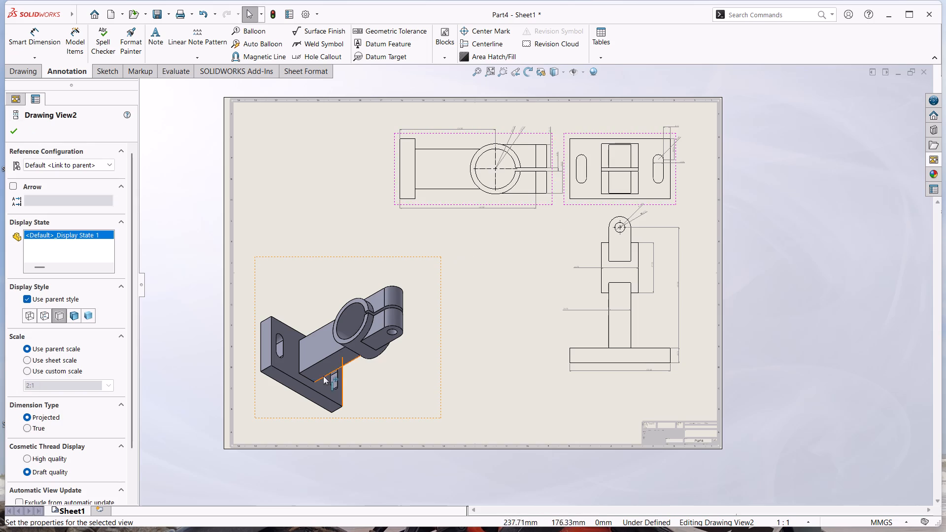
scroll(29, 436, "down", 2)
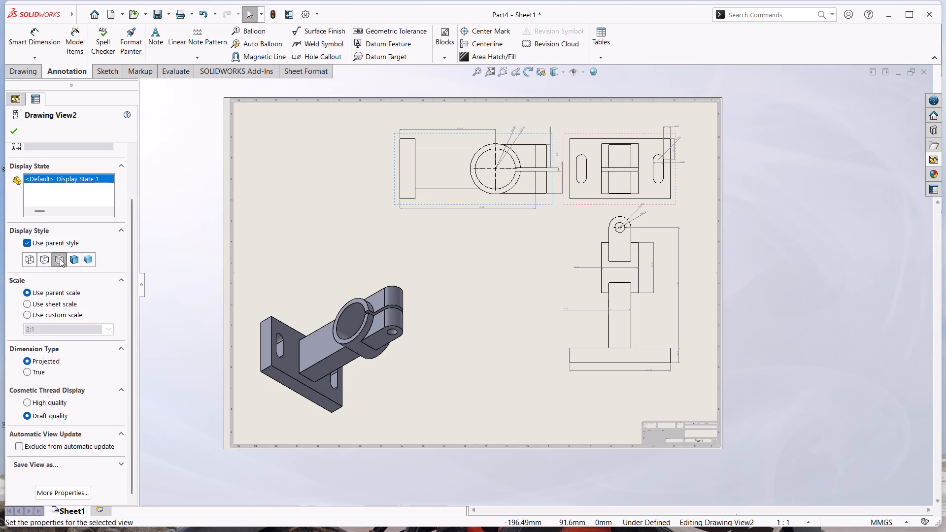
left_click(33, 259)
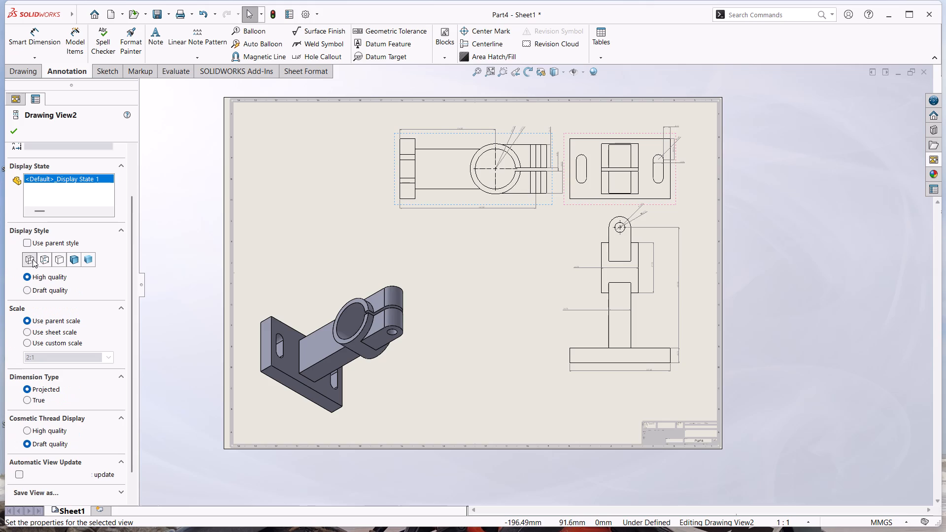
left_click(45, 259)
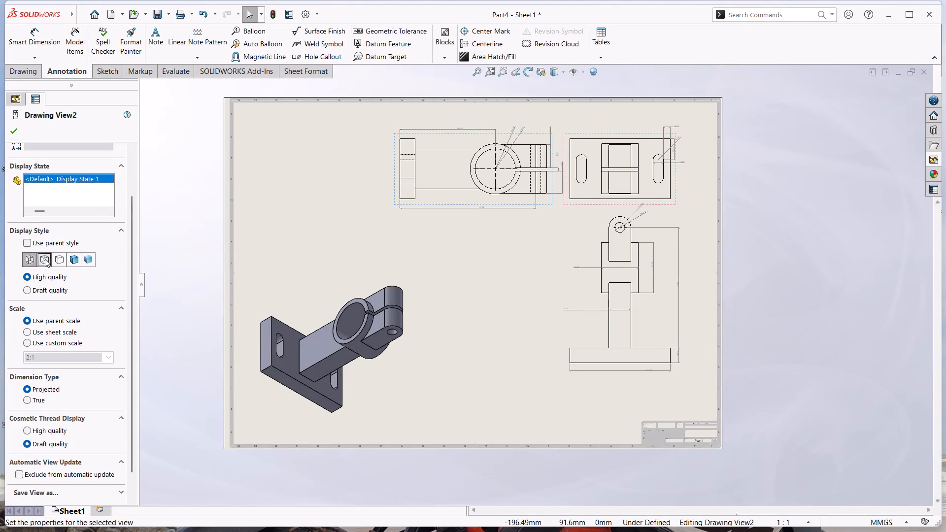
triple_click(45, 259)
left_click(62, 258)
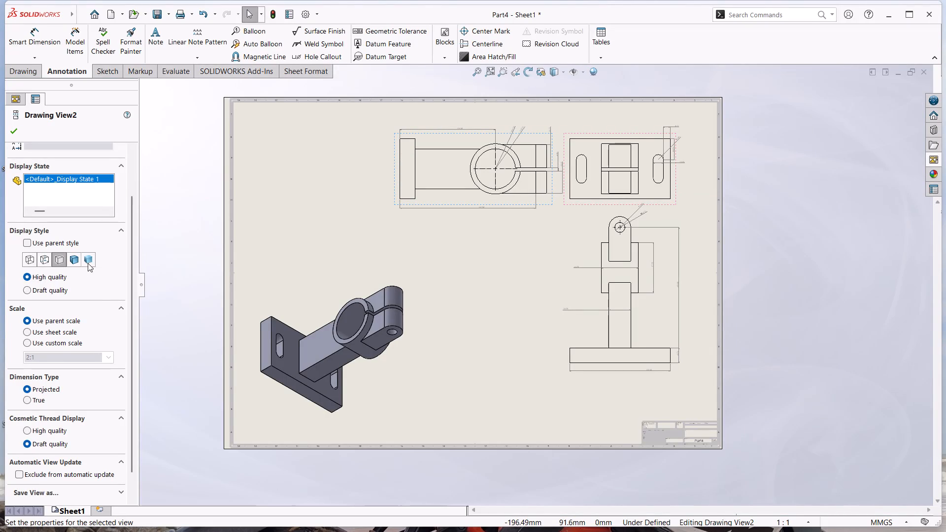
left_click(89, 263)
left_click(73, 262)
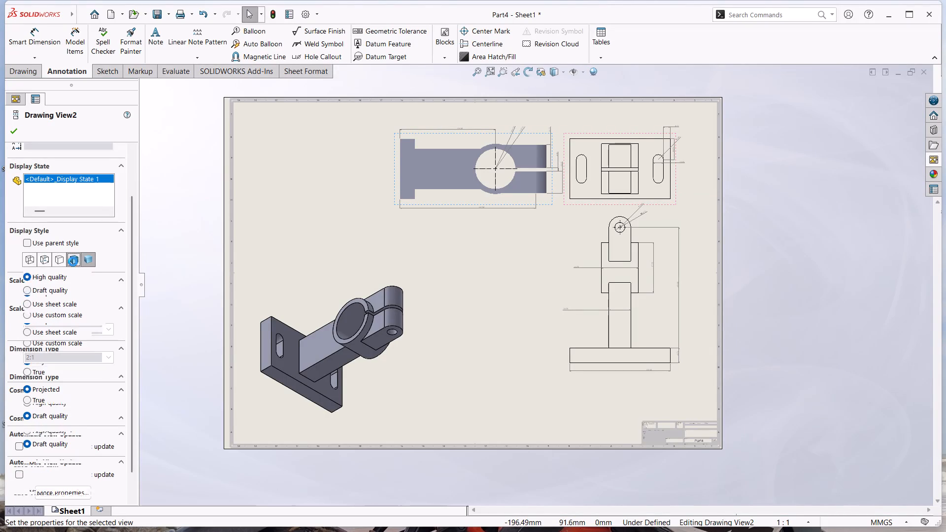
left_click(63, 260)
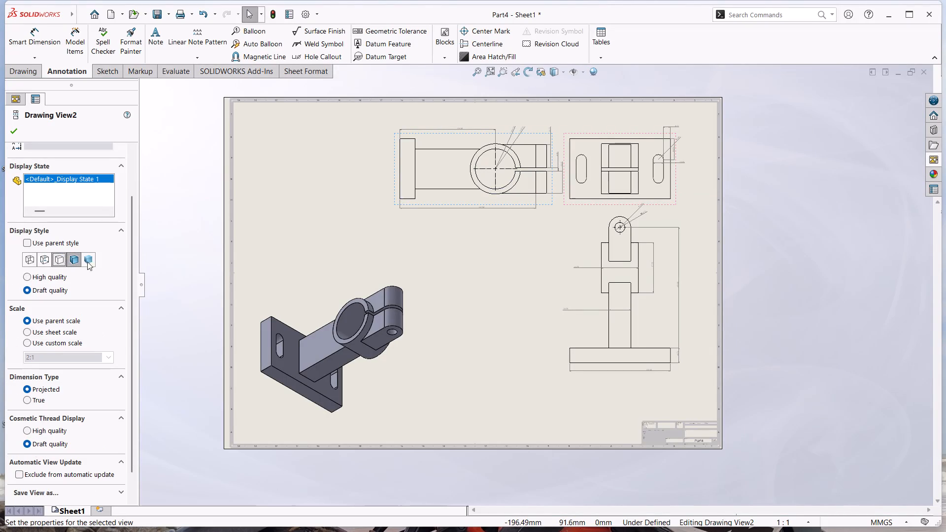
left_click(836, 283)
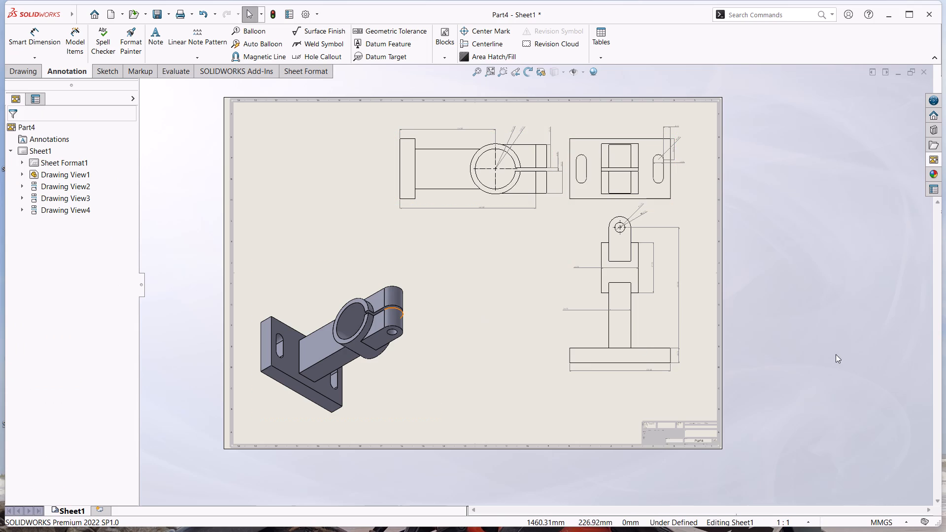
Save the drawing as an Adobe PDF file named Part4 in the same folder as the other part PDFs.
key("ctrl+s")
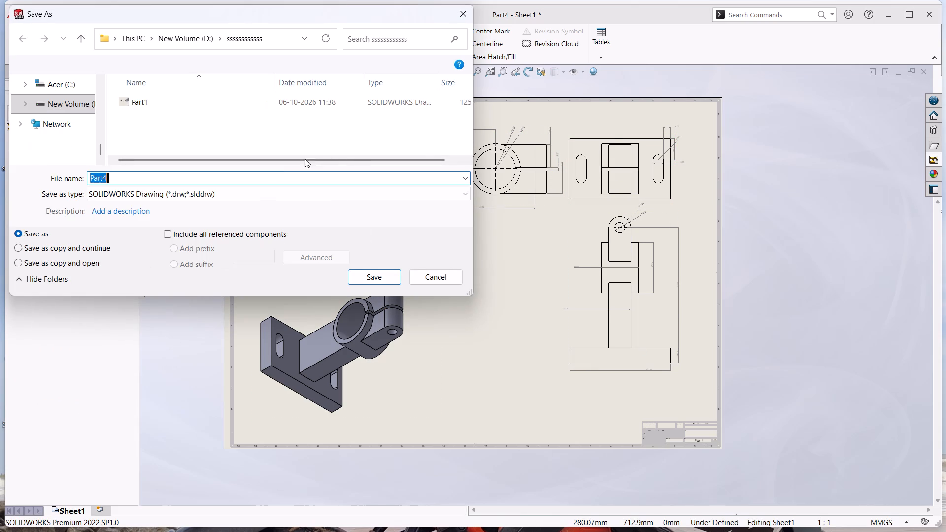
left_click(256, 197)
left_click(242, 236)
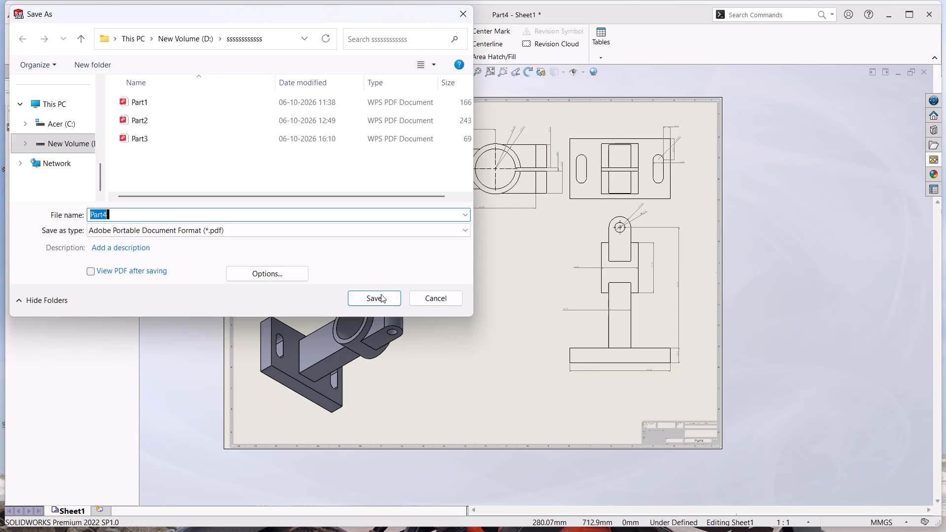
left_click(378, 297)
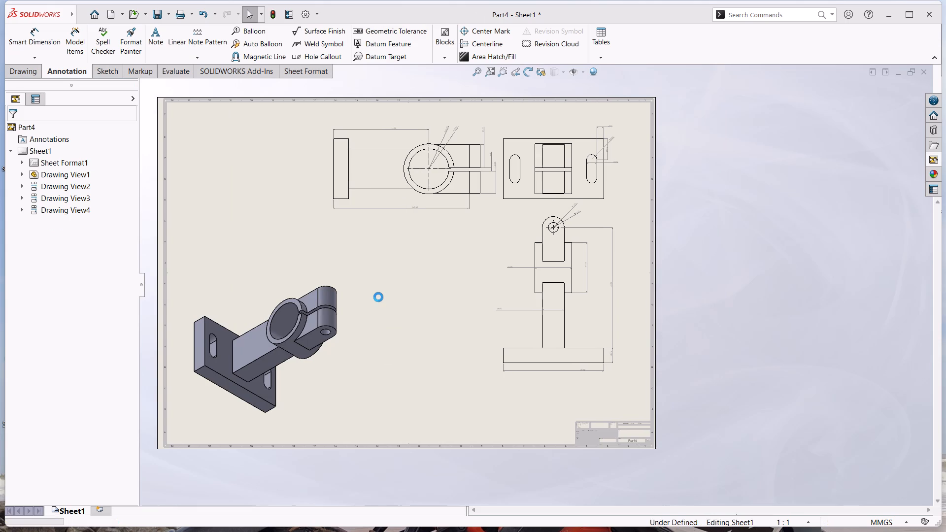